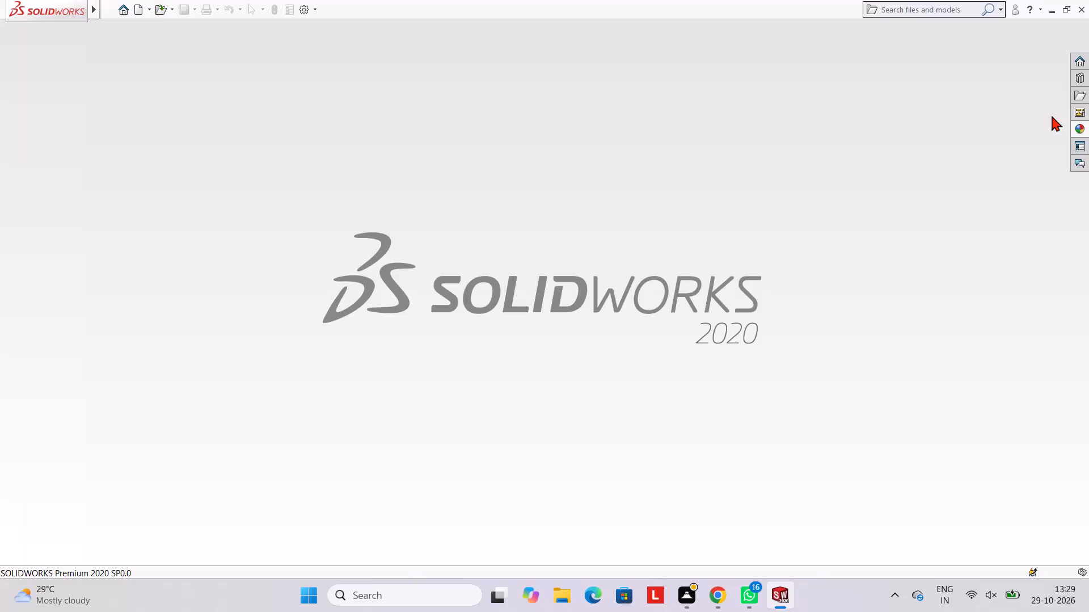
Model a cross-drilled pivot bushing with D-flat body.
Create a new part document and start a sketch on the Front Plane.
{"action": "left_click", "coordinate": [141, 8]}
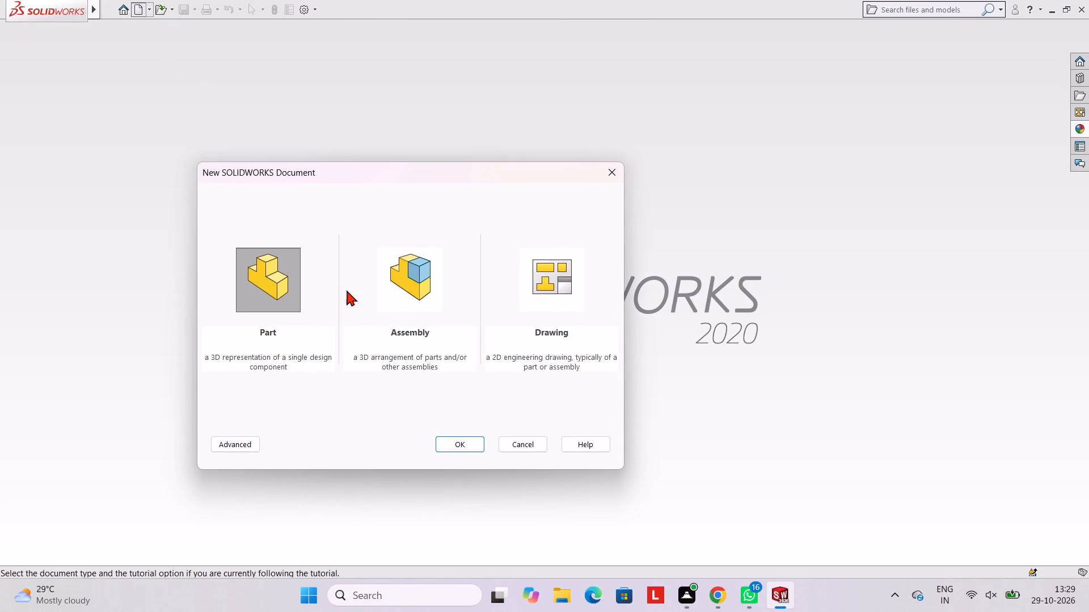
{"action": "left_click", "coordinate": [438, 447]}
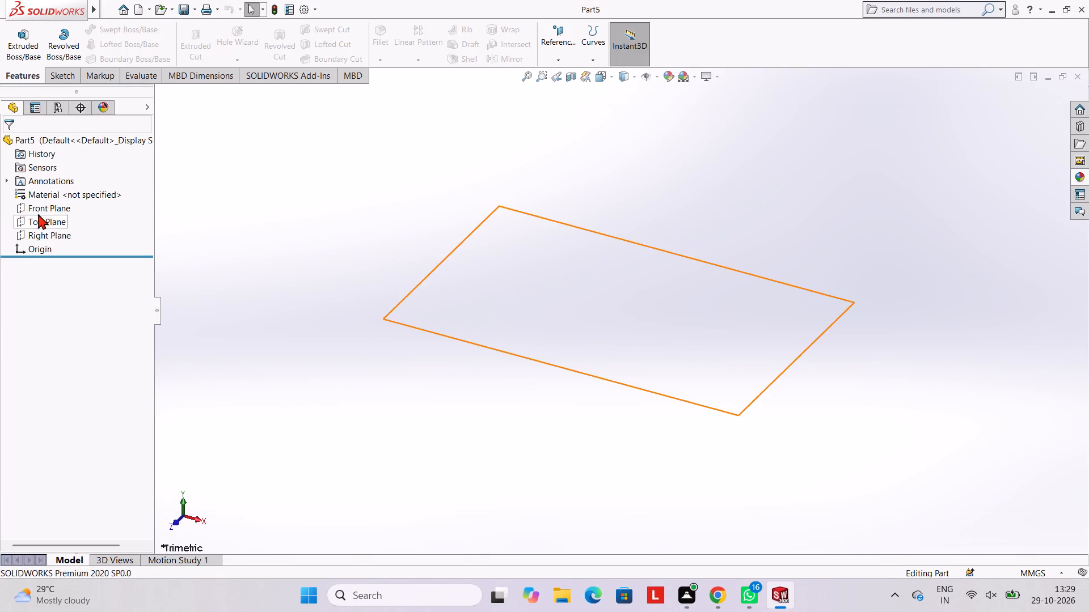
{"action": "left_click", "coordinate": [45, 205]}
{"action": "left_click", "coordinate": [51, 192]}
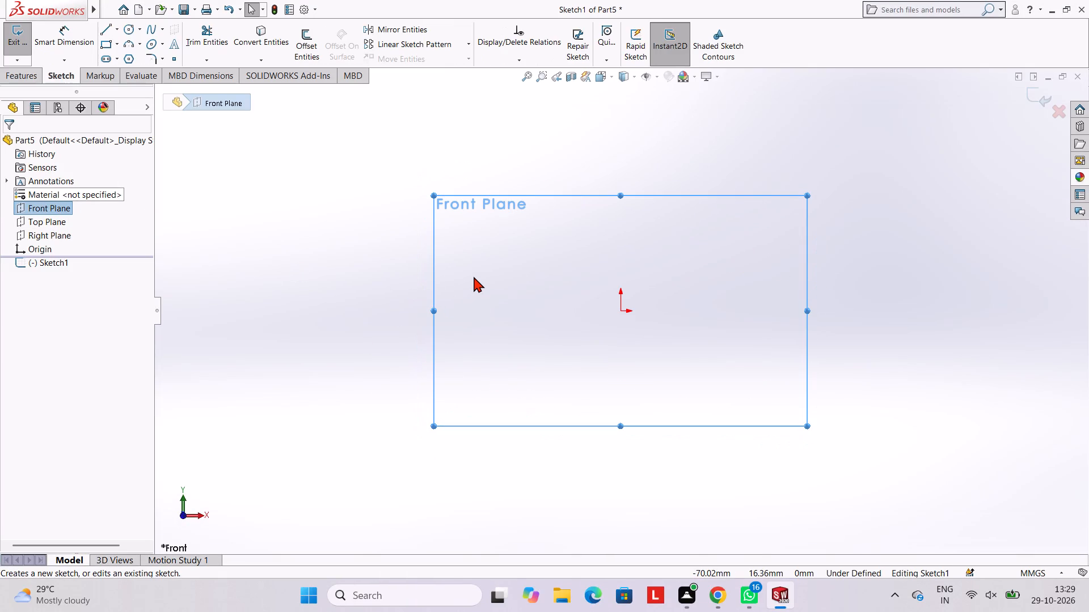
{"action": "left_click", "coordinate": [474, 277]}
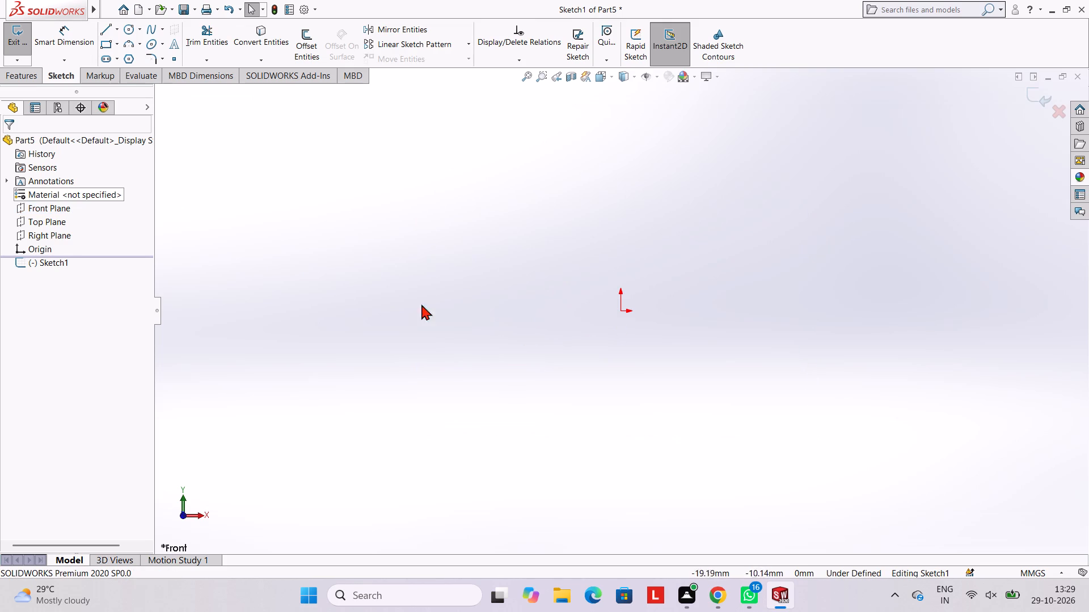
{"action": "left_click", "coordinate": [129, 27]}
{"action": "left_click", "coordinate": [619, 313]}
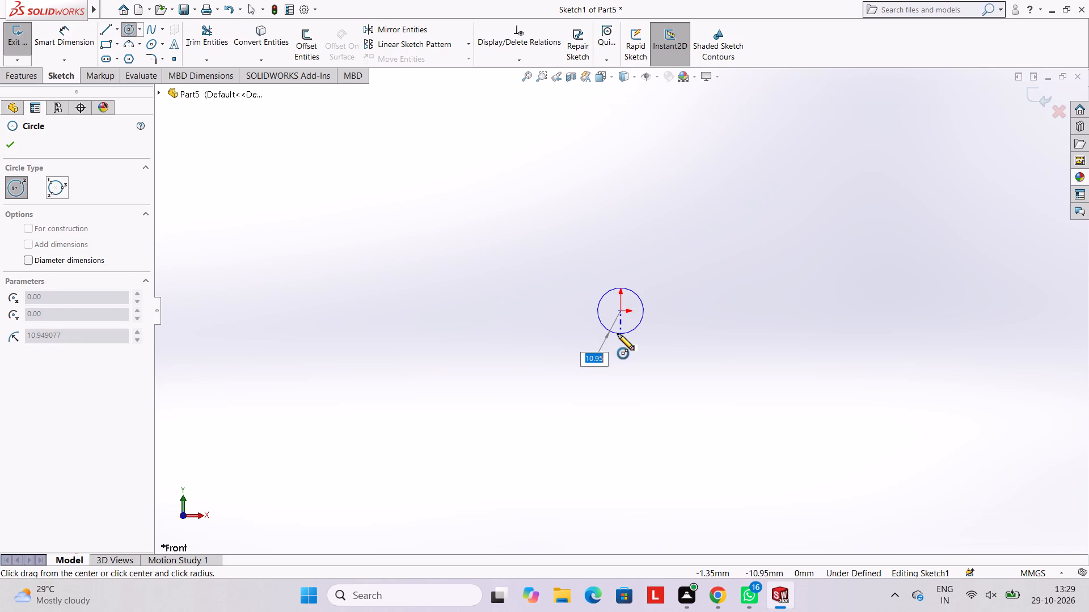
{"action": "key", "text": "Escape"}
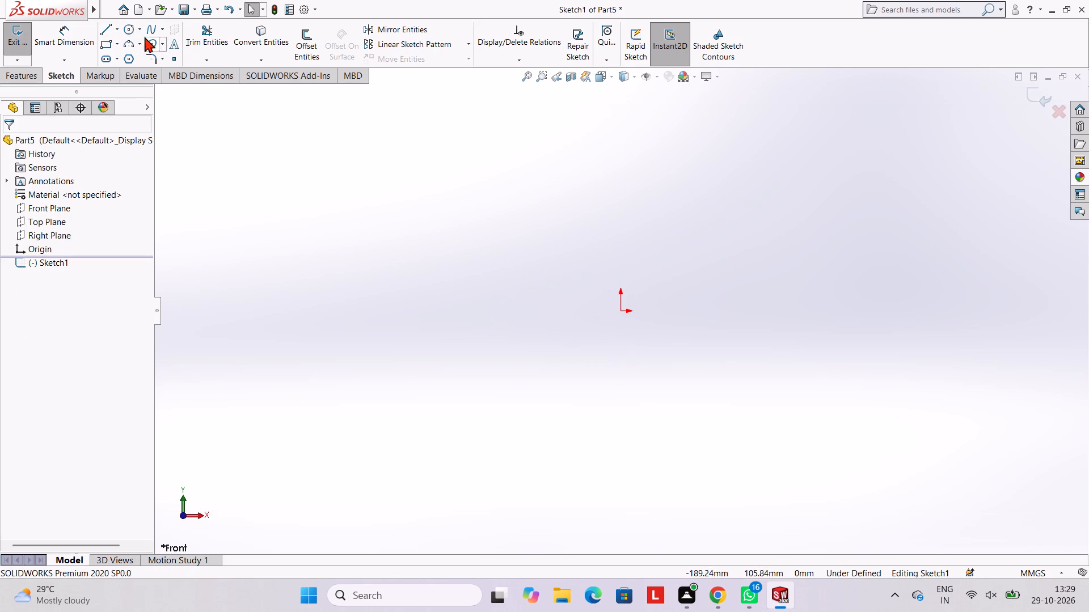
Sketch a circle centred on the origin with a 19 mm diameter, with diameter dimensions enabled.
{"action": "left_click", "coordinate": [129, 31]}
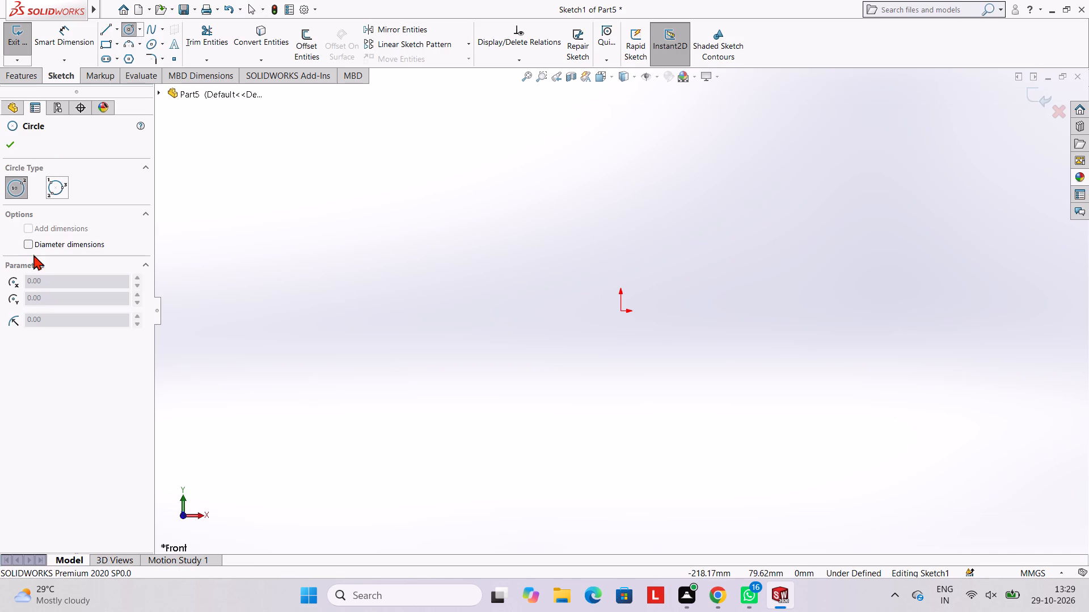
{"action": "left_click", "coordinate": [31, 242]}
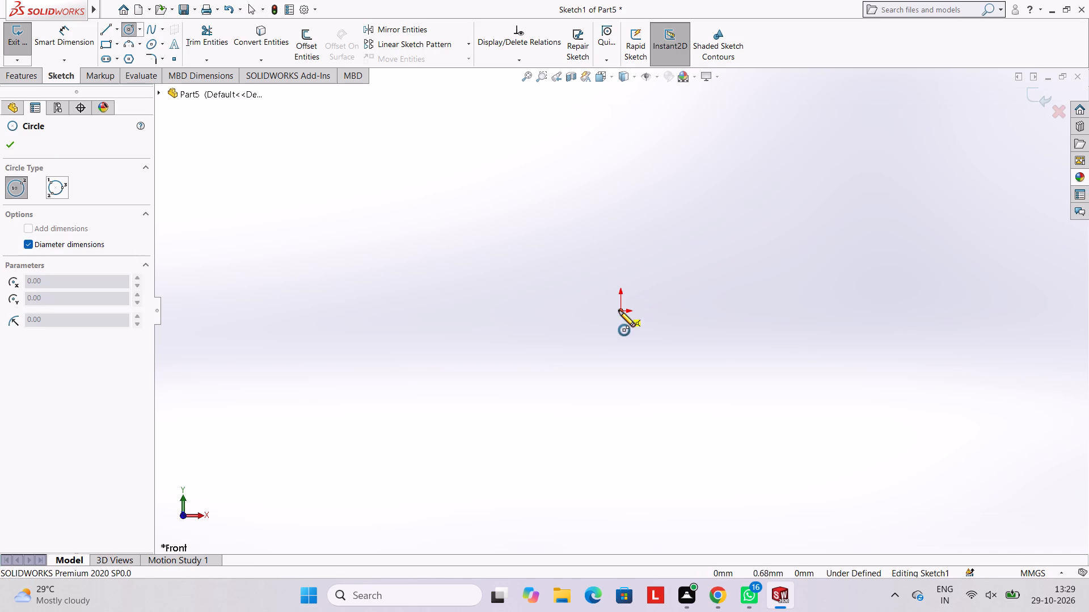
{"action": "left_click", "coordinate": [619, 311]}
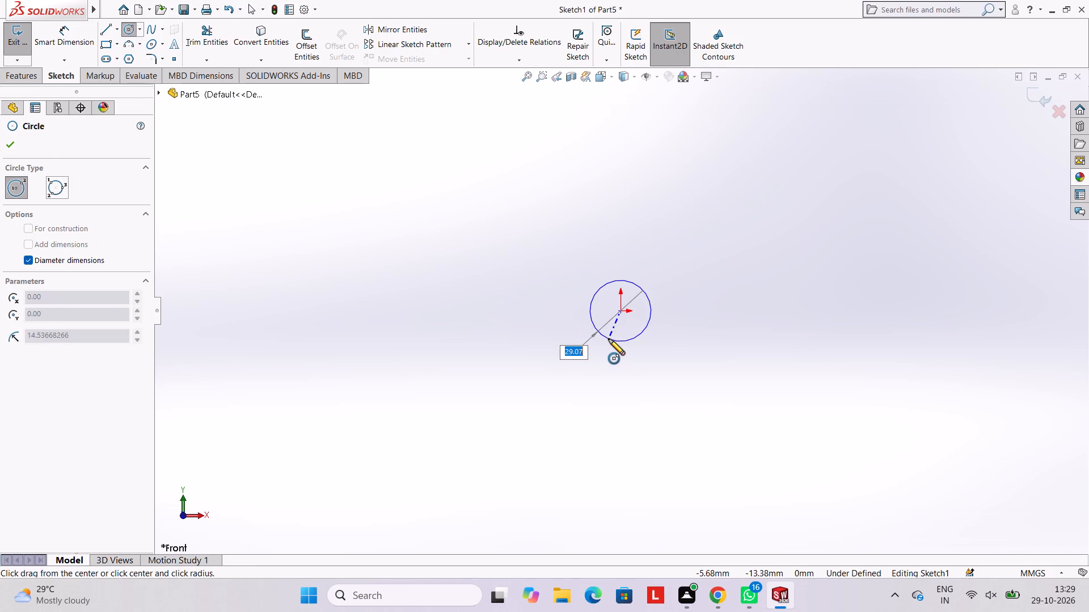
{"action": "type", "text": "19"}
{"action": "key", "text": "Return"}
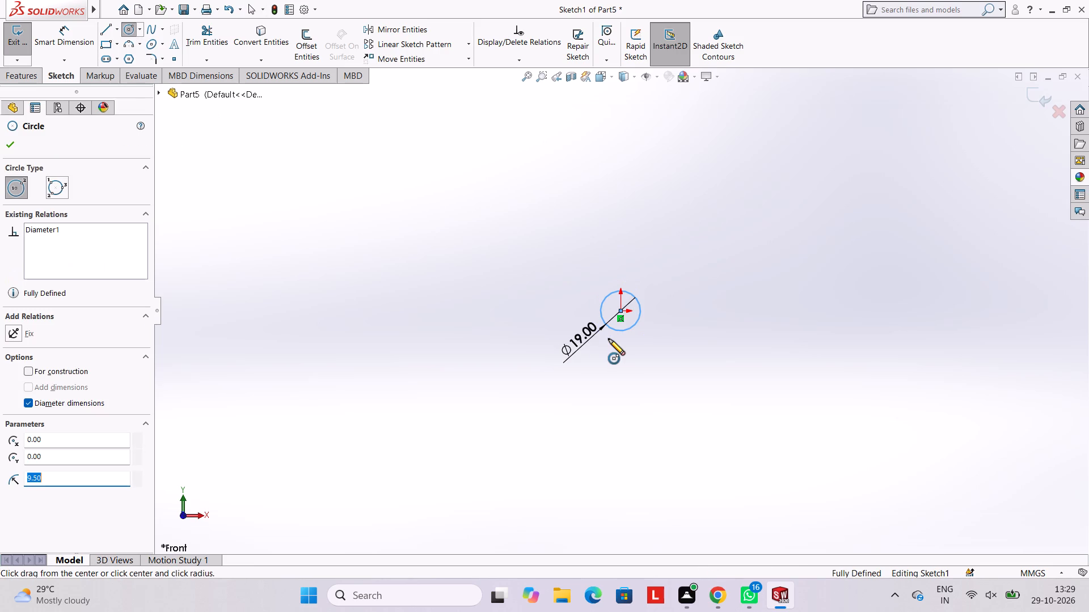
{"action": "key", "text": "Escape"}
{"action": "key", "text": "Escape"}
{"action": "key", "text": "Escape"}
Sketch a horizontal line 8 mm long from the origin towards the circle's right side.
{"action": "scroll", "coordinate": [635, 308], "scroll_direction": "down", "scroll_amount": 5}
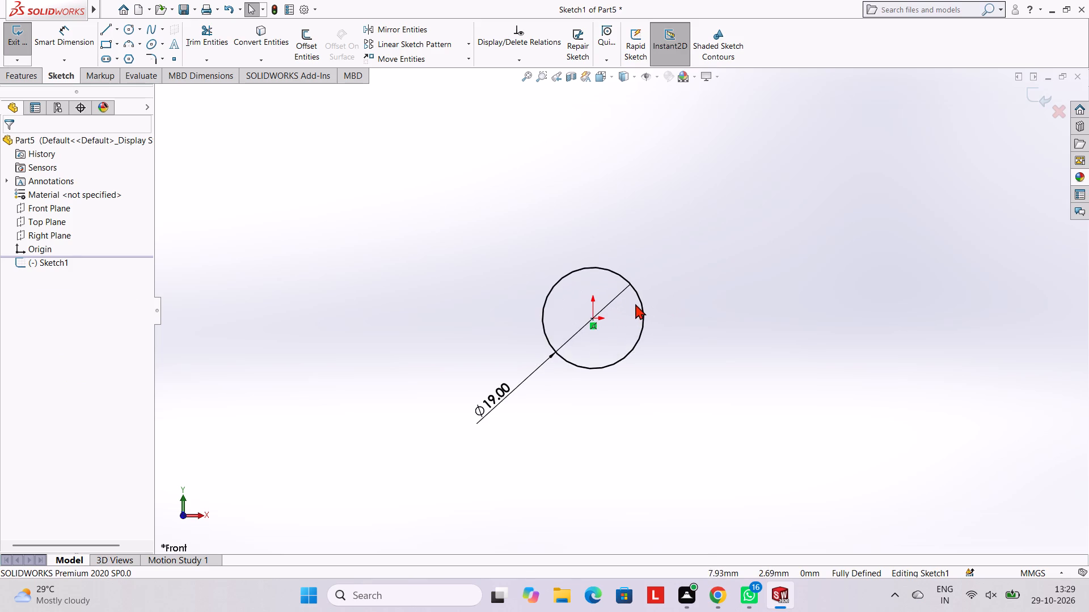
{"action": "scroll", "coordinate": [622, 347], "scroll_direction": "down", "scroll_amount": 2}
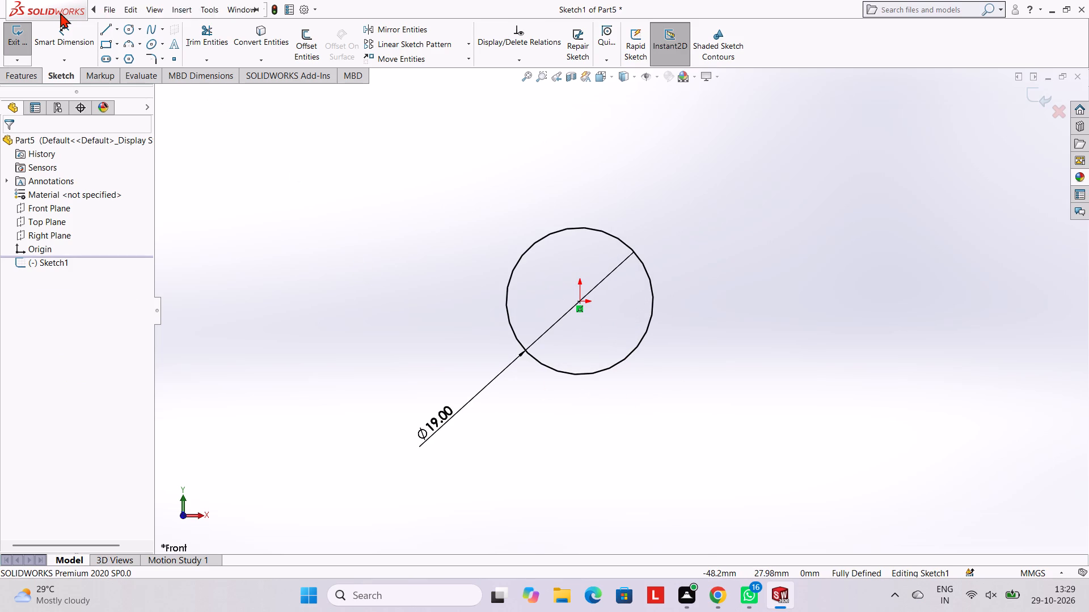
{"action": "left_click", "coordinate": [109, 29]}
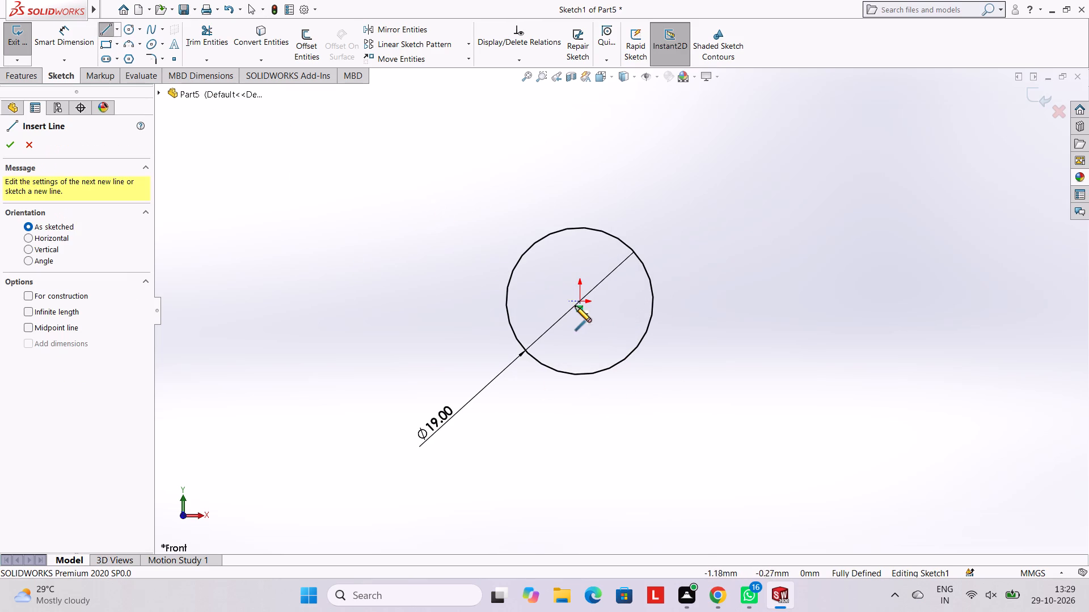
{"action": "left_click", "coordinate": [580, 303]}
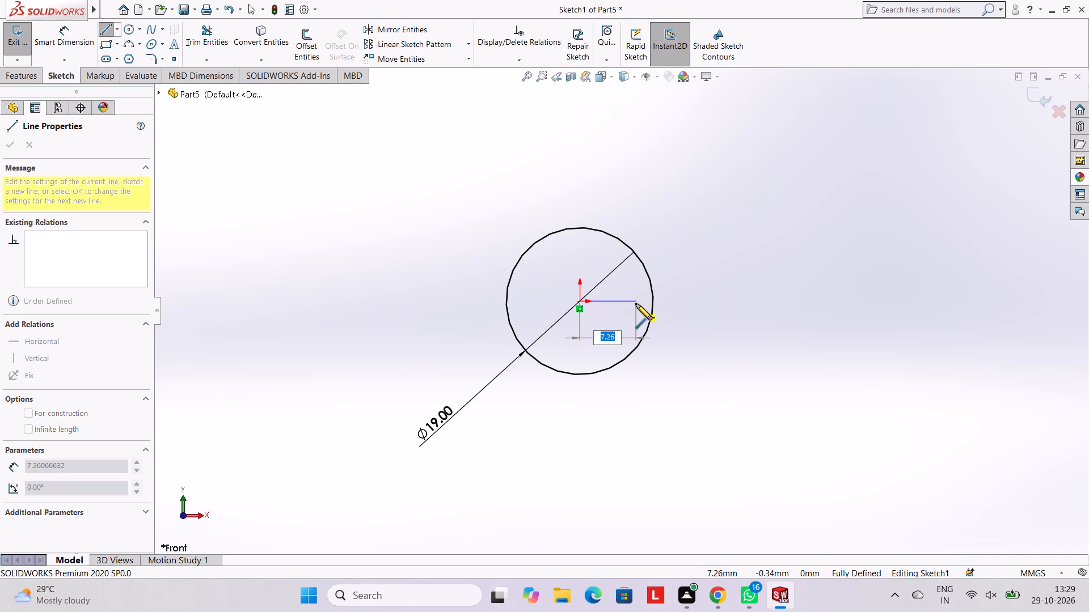
{"action": "key", "text": "8"}
{"action": "key", "text": "Return"}
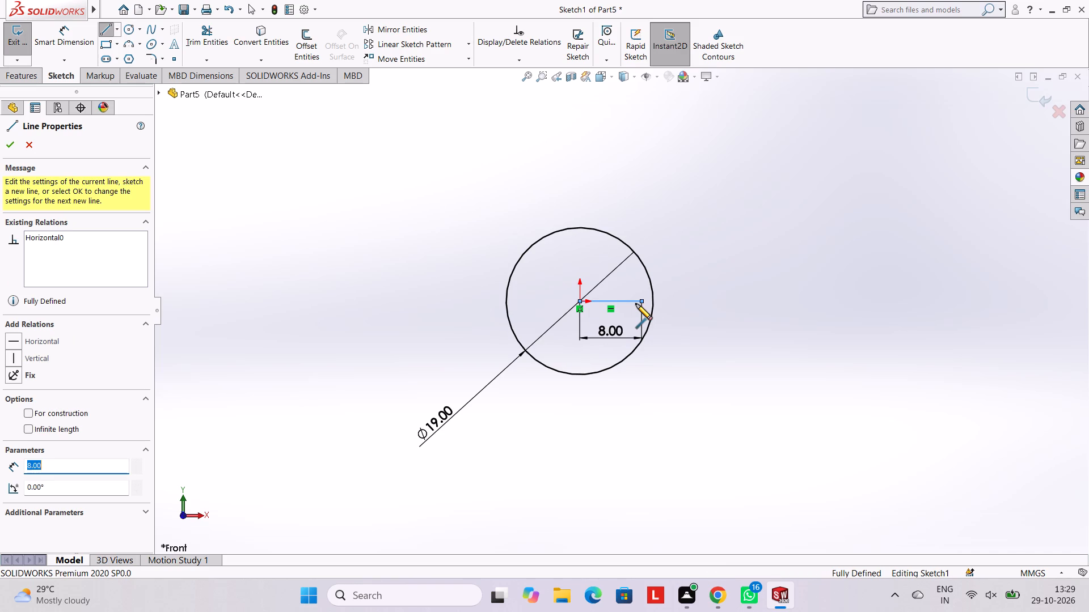
{"action": "key", "text": "Escape"}
{"action": "key", "text": "Escape"}
{"action": "key", "text": "Escape"}
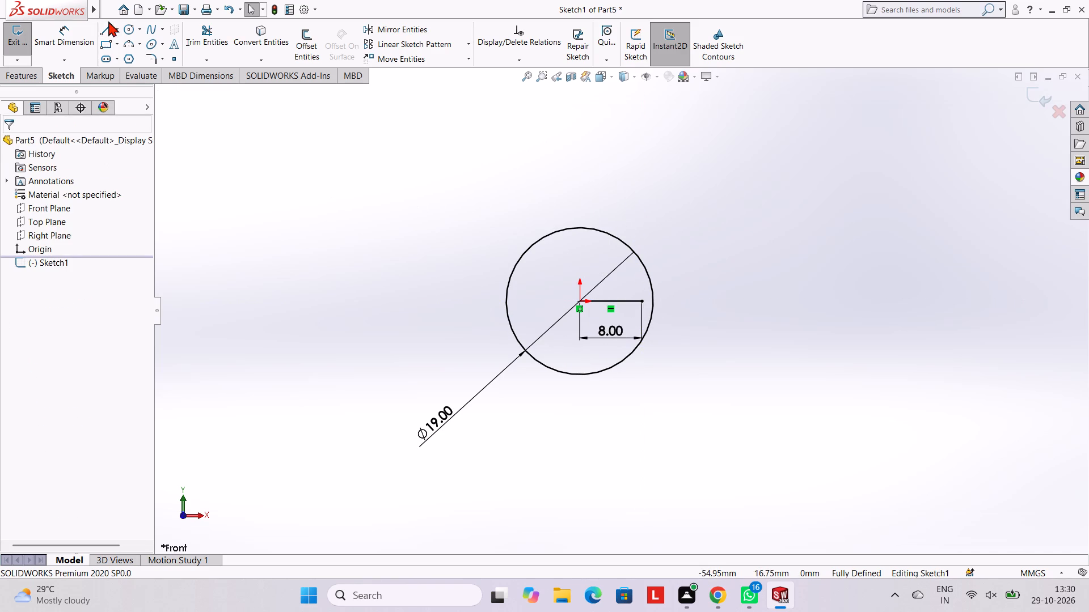
Sketch a vertical line upward from the outer end of the 8 mm line to beyond the circle.
{"action": "left_click", "coordinate": [108, 25]}
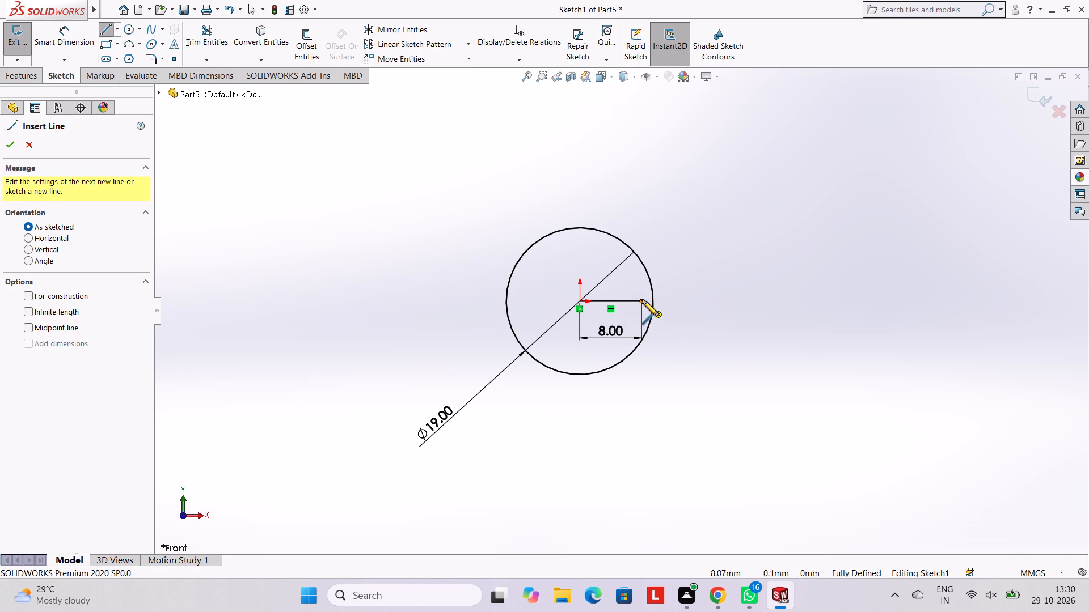
{"action": "left_click", "coordinate": [642, 300]}
{"action": "left_click", "coordinate": [639, 213]}
{"action": "key", "text": "Escape"}
{"action": "key", "text": "Escape"}
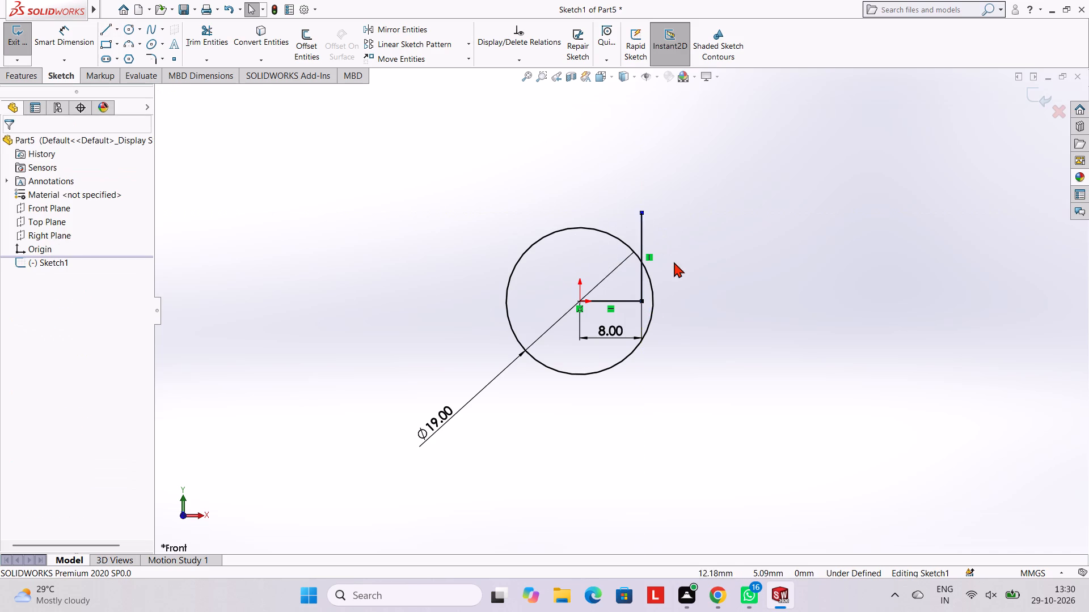
{"action": "key", "text": "Escape"}
{"action": "key", "text": "Escape"}
{"action": "key", "text": "Escape"}
Sketch a vertical line downward from the outer end of the 8 mm line to beyond the circle.
{"action": "left_click", "coordinate": [107, 34]}
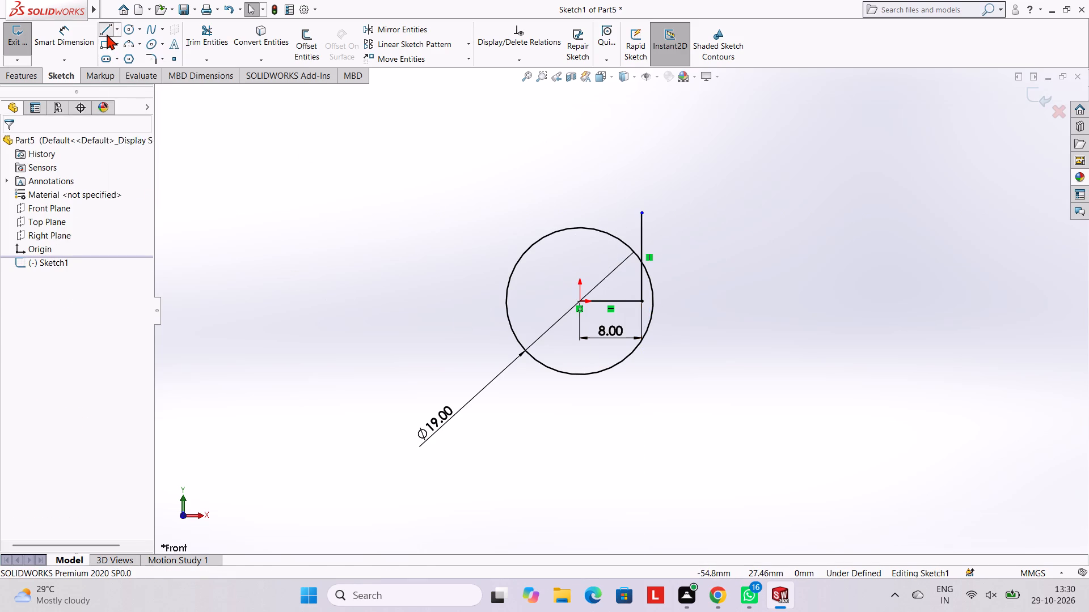
{"action": "left_click", "coordinate": [642, 302]}
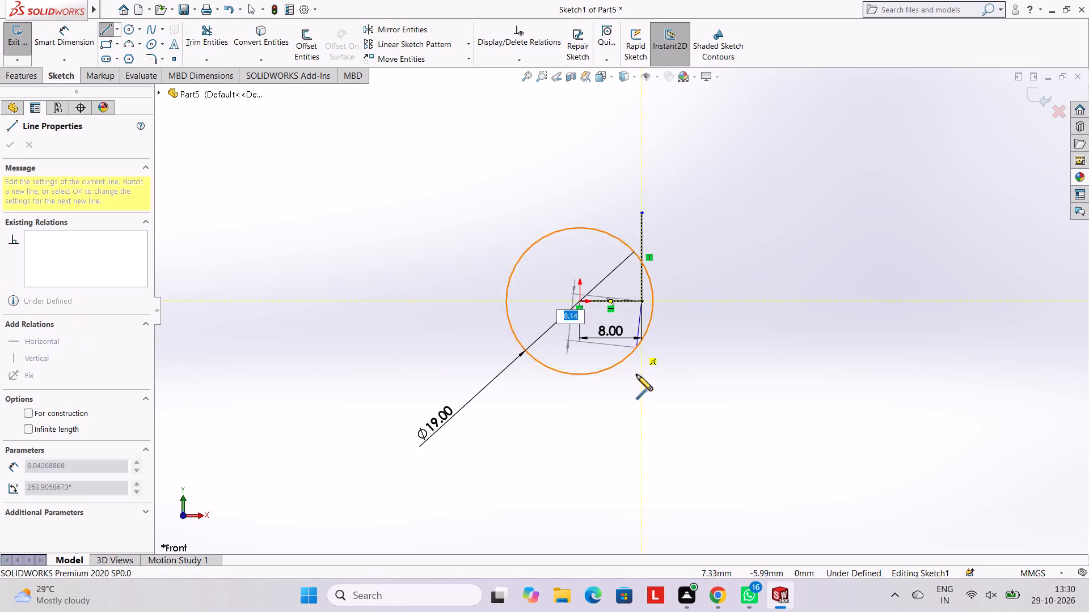
{"action": "left_click", "coordinate": [644, 390]}
{"action": "key", "text": "Escape"}
{"action": "key", "text": "Escape"}
{"action": "key", "text": "Escape"}
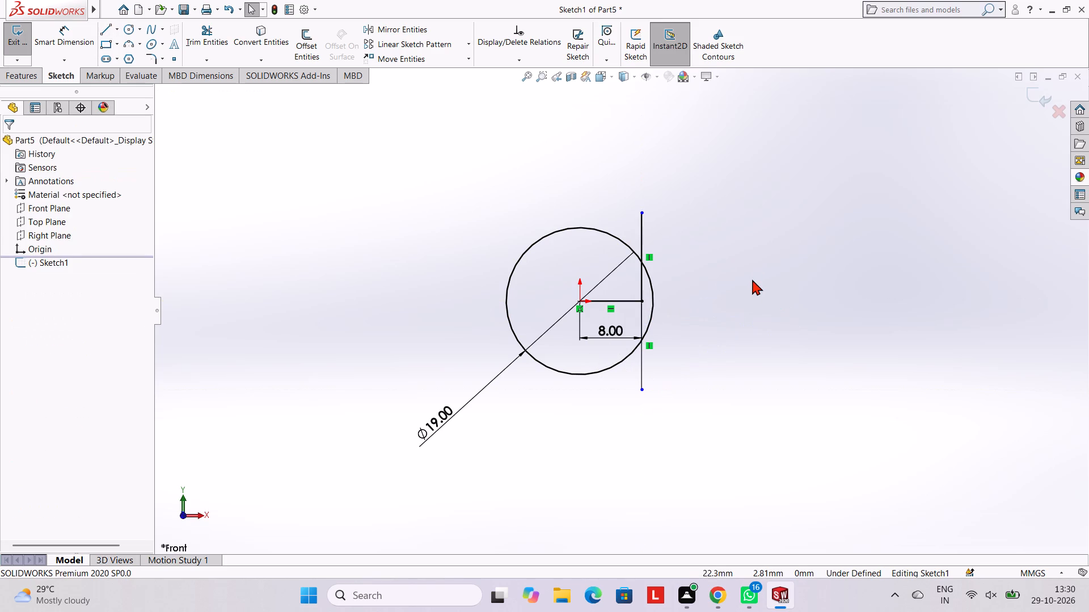
{"action": "key", "text": "Escape"}
{"action": "key", "text": "Escape"}
{"action": "key", "text": "Escape"}
Trim both vertical line ends outside the circle and the circle's arc to the right of those lines.
{"action": "left_click", "coordinate": [209, 38]}
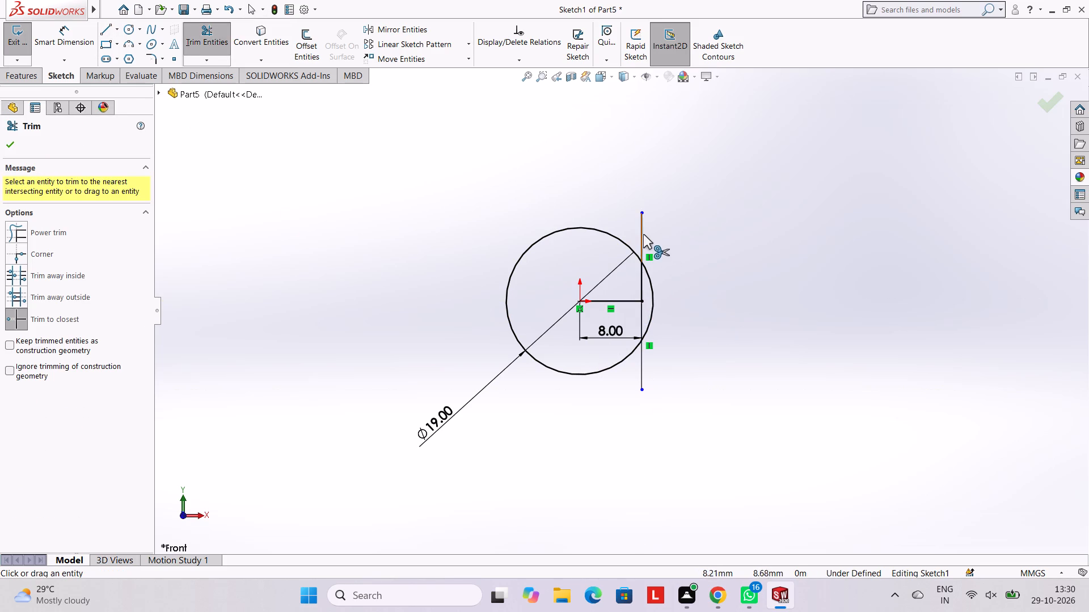
{"action": "left_click", "coordinate": [642, 234]}
{"action": "left_click", "coordinate": [640, 364]}
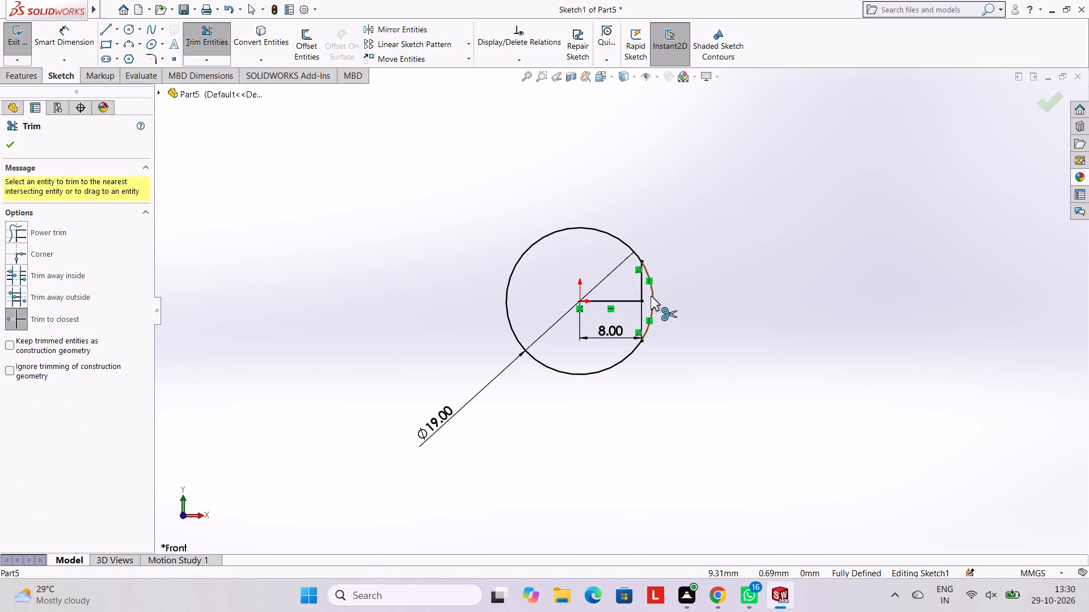
{"action": "left_click", "coordinate": [651, 296]}
{"action": "key", "text": "Escape"}
{"action": "key", "text": "Escape"}
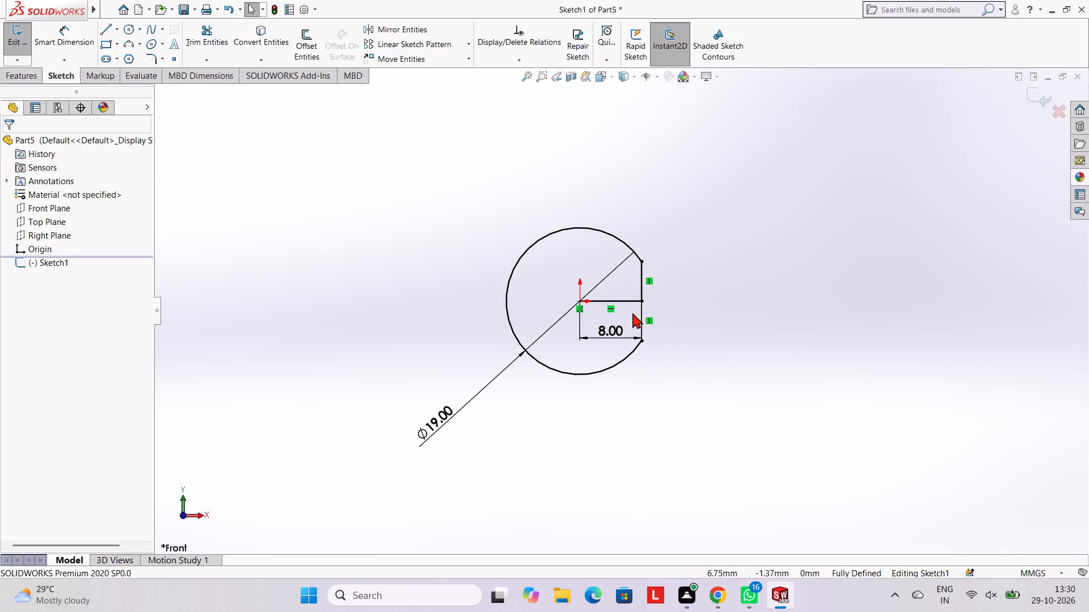
Delete the 8 mm horizontal line inside the circle.
{"action": "left_click", "coordinate": [622, 303]}
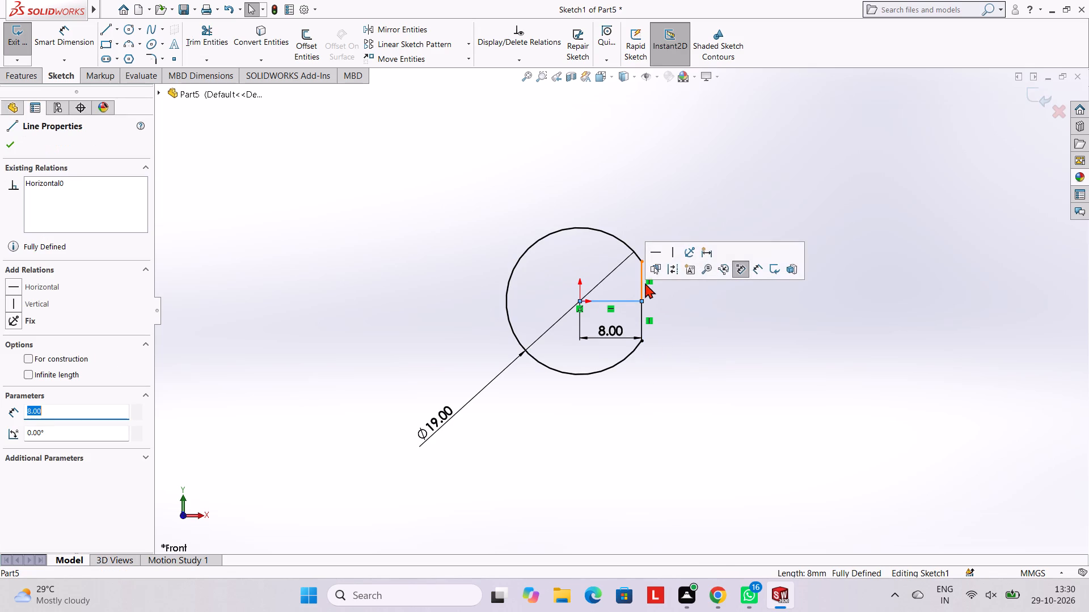
{"action": "key", "text": "Delete"}
{"action": "key", "text": "Escape"}
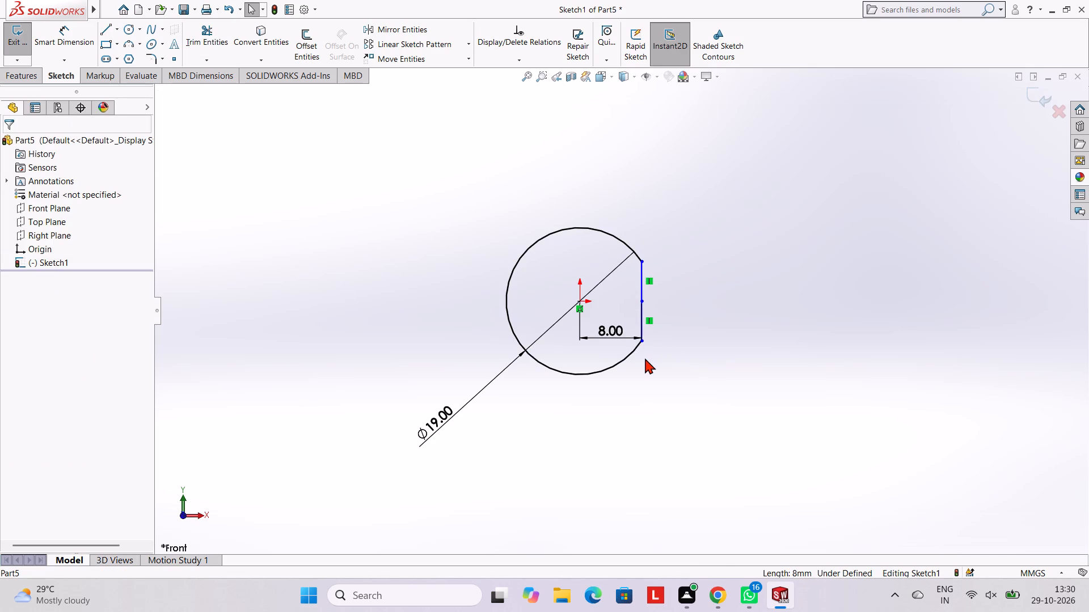
{"action": "key", "text": "Escape"}
Trim away the two vertical line segments that close the open side of the circle.
{"action": "left_click", "coordinate": [204, 41]}
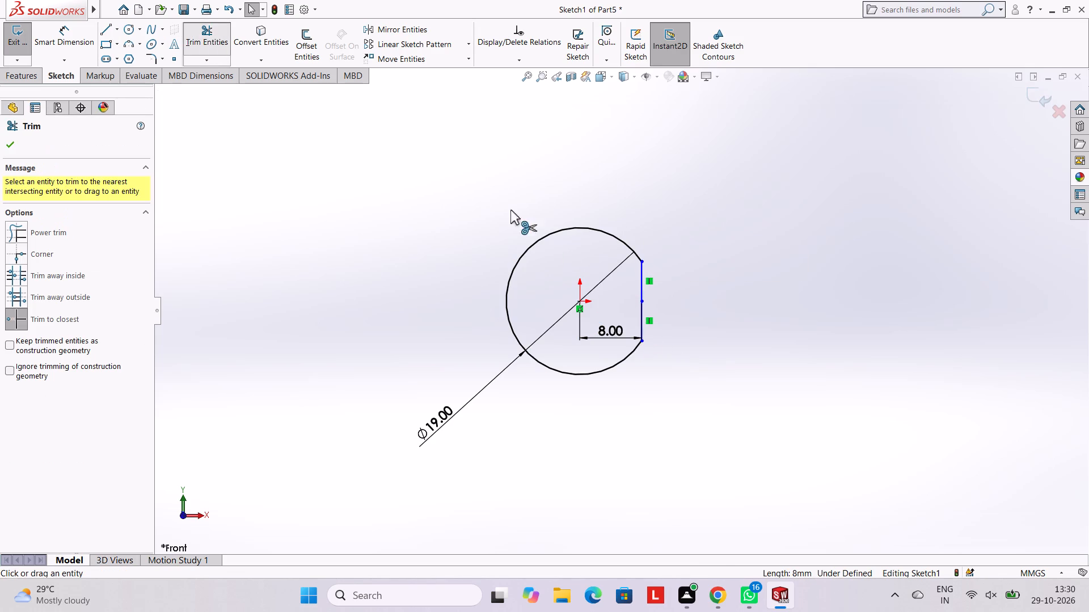
{"action": "left_click", "coordinate": [640, 277]}
{"action": "left_click", "coordinate": [640, 307]}
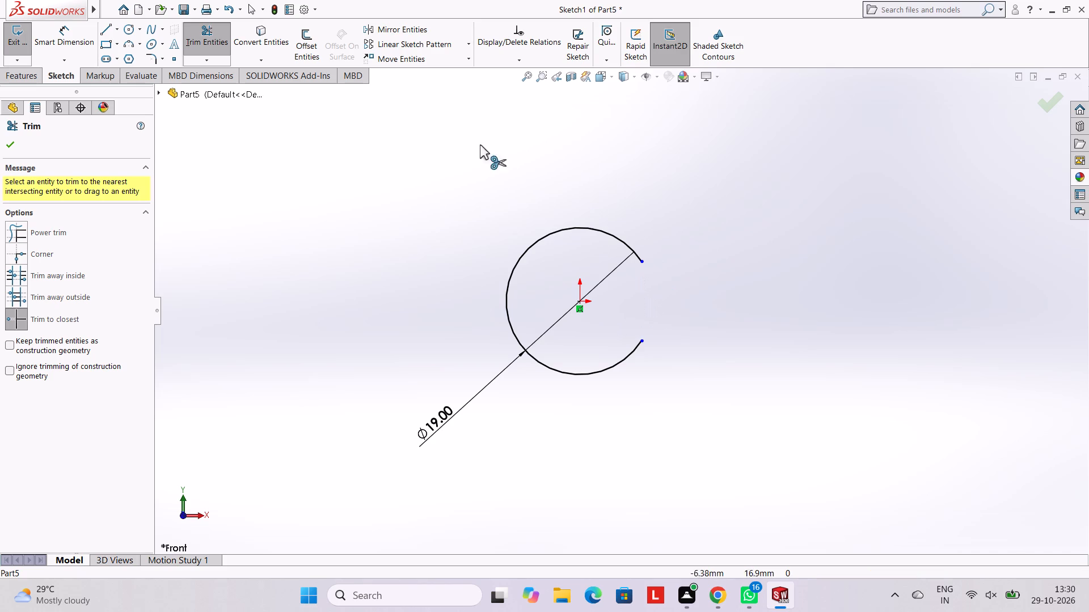
Sketch a single vertical line about 10.25 mm long joining the two open ends of the arc.
{"action": "left_click", "coordinate": [108, 27]}
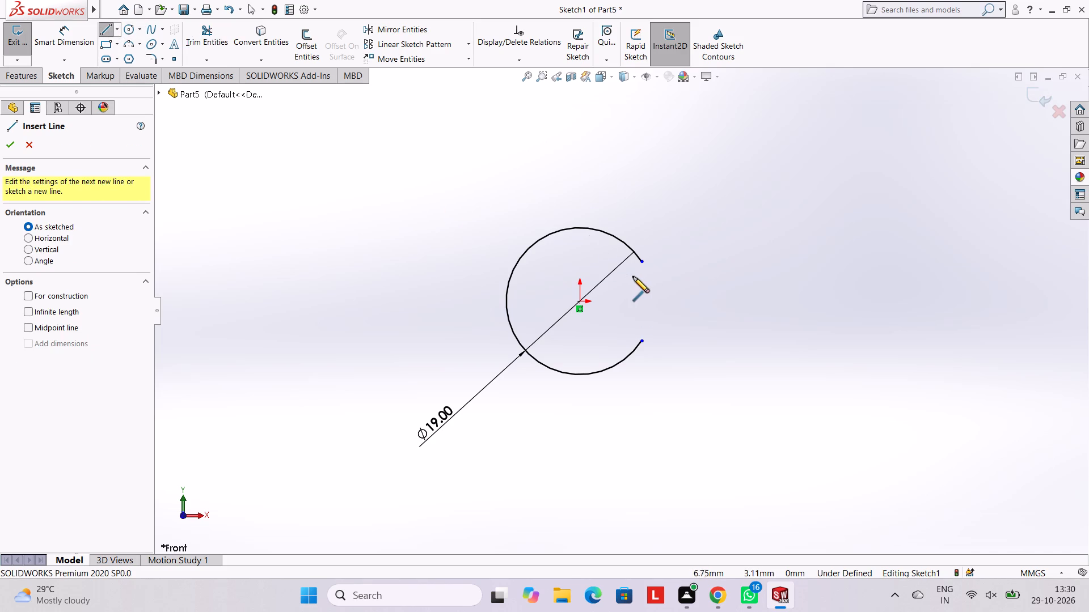
{"action": "left_click", "coordinate": [641, 263]}
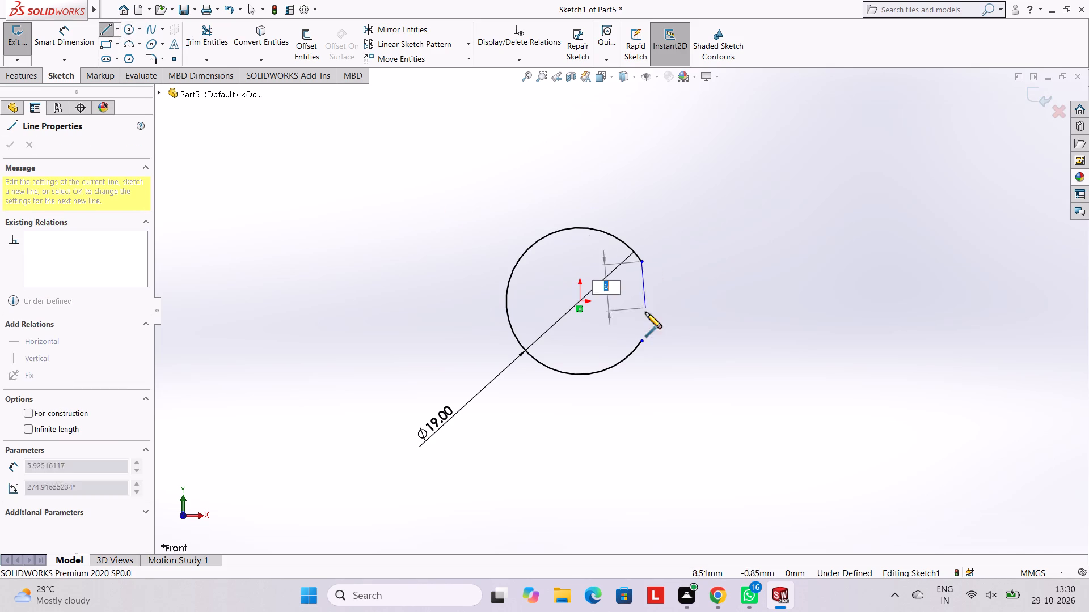
{"action": "left_click", "coordinate": [640, 341]}
{"action": "key", "text": "Escape"}
{"action": "key", "text": "Escape"}
{"action": "key", "text": "Escape"}
{"action": "key", "text": "Escape"}
{"action": "key", "text": "Escape"}
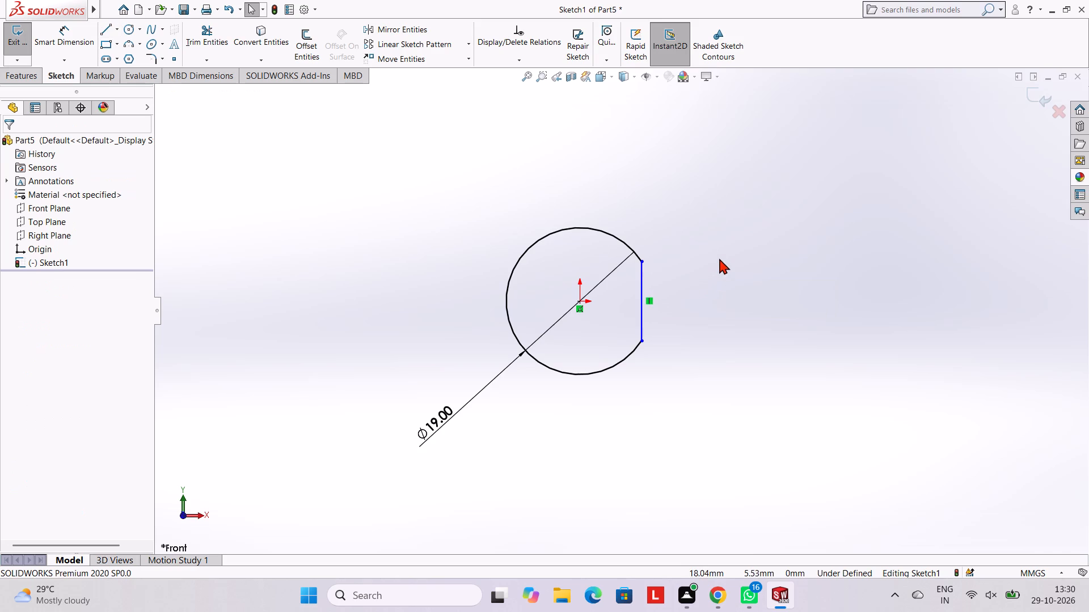
Dimension the length of the vertical line on the circle's flat side, keeping its drawn value.
{"action": "scroll", "coordinate": [685, 271], "scroll_direction": "down", "scroll_amount": 4}
{"action": "scroll", "coordinate": [586, 419], "scroll_direction": "down", "scroll_amount": 8}
{"action": "scroll", "coordinate": [632, 329], "scroll_direction": "down", "scroll_amount": 4}
{"action": "scroll", "coordinate": [631, 330], "scroll_direction": "up", "scroll_amount": 18}
{"action": "scroll", "coordinate": [633, 272], "scroll_direction": "down", "scroll_amount": 4}
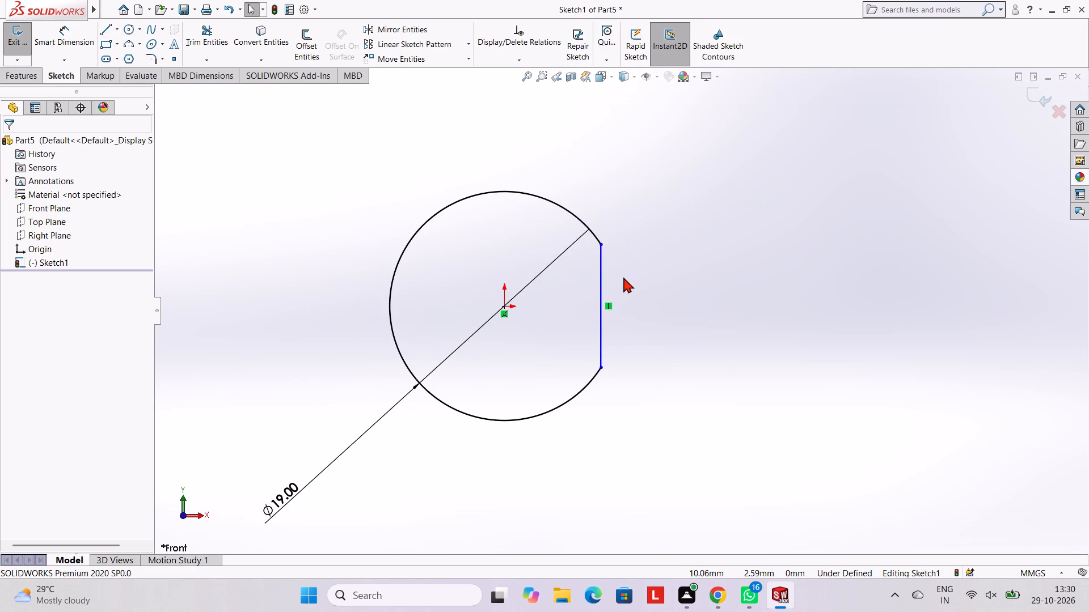
{"action": "key", "text": "Escape"}
{"action": "key", "text": "Escape"}
{"action": "key", "text": "Escape"}
{"action": "left_click", "coordinate": [71, 40]}
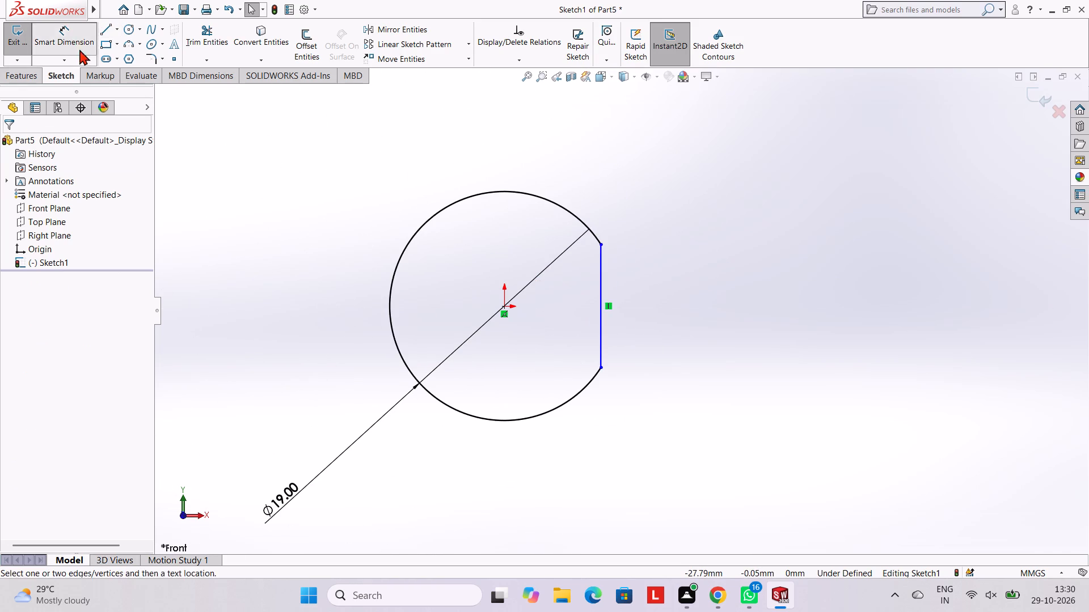
{"action": "left_click", "coordinate": [603, 254]}
{"action": "left_click", "coordinate": [668, 259]}
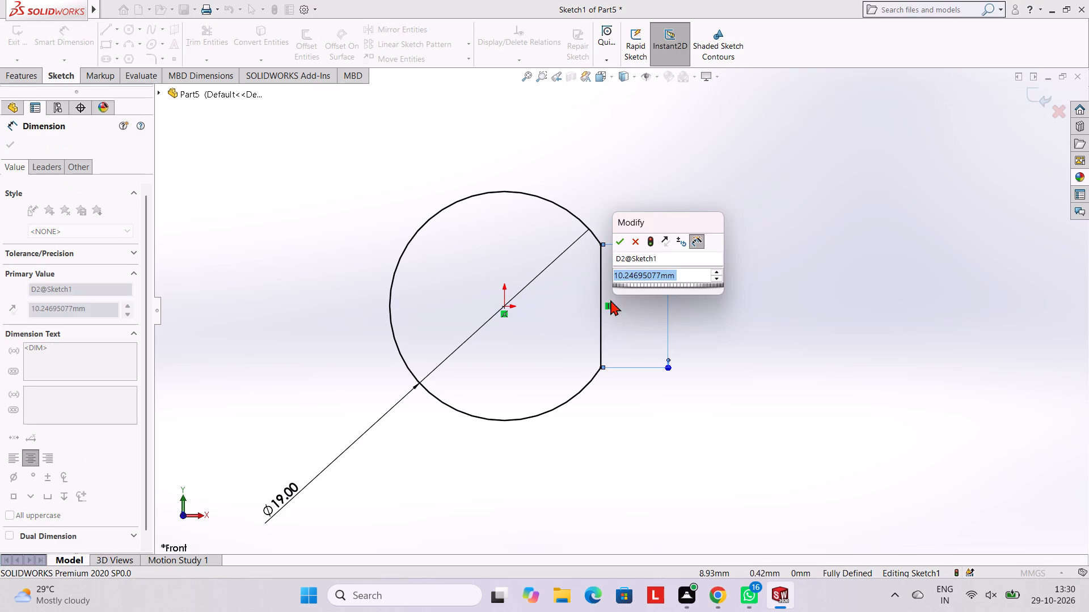
{"action": "left_click", "coordinate": [622, 244]}
{"action": "left_click", "coordinate": [628, 192]}
{"action": "key", "text": "Escape"}
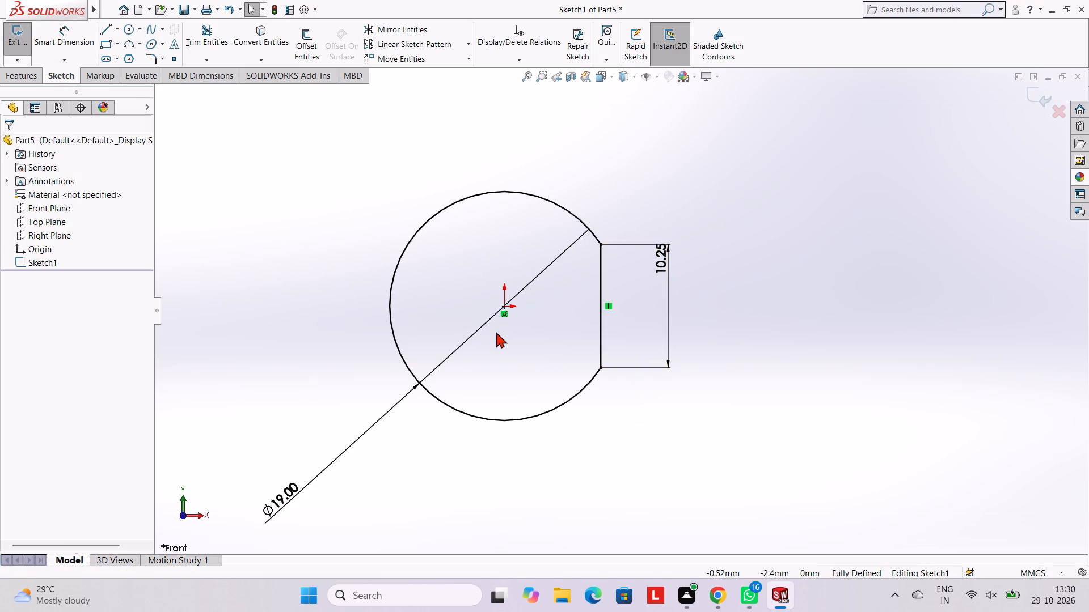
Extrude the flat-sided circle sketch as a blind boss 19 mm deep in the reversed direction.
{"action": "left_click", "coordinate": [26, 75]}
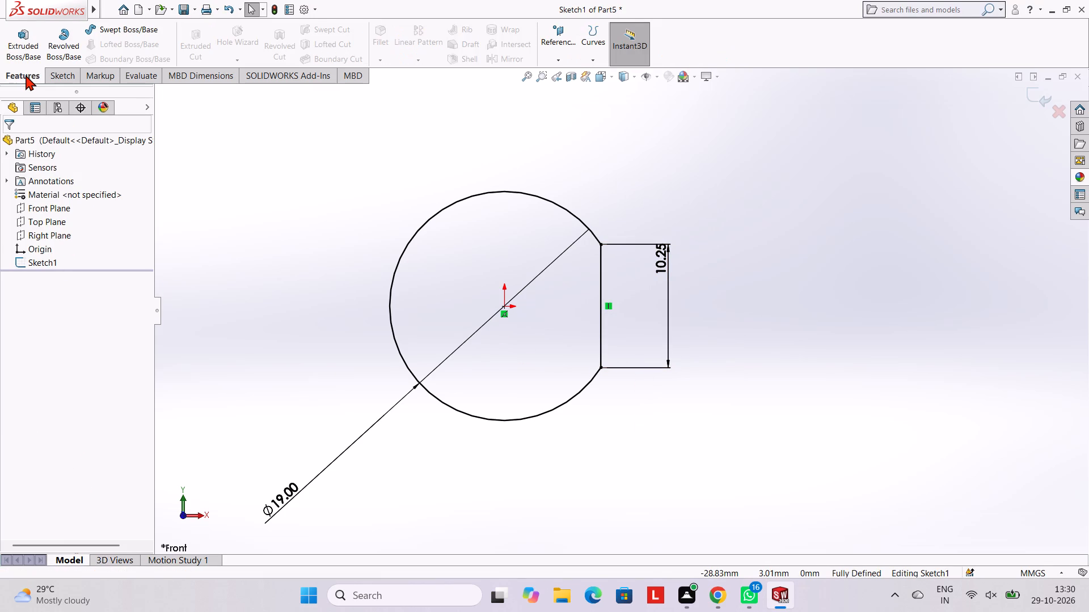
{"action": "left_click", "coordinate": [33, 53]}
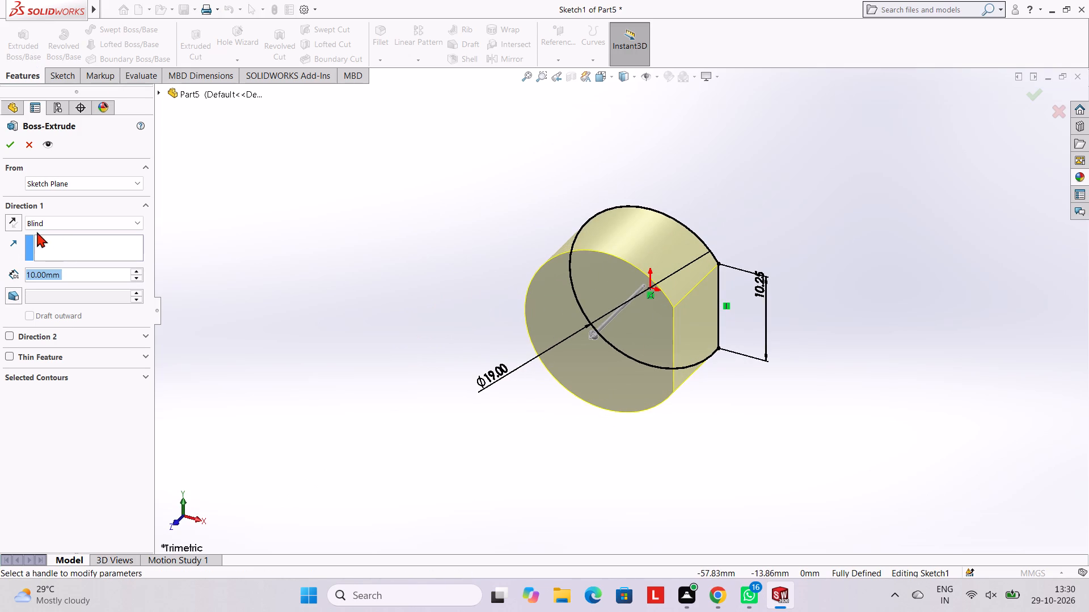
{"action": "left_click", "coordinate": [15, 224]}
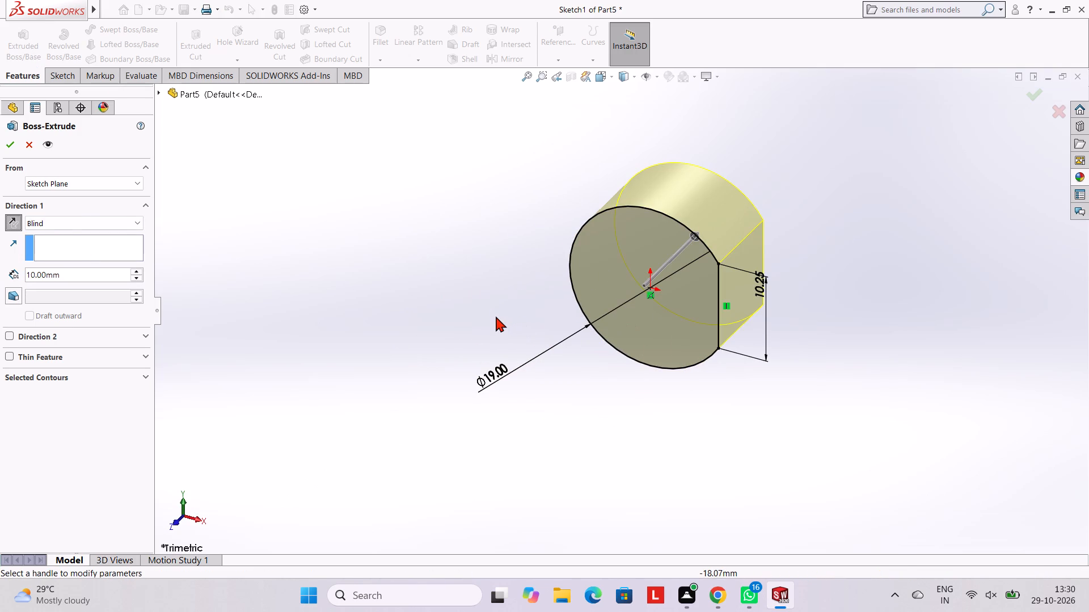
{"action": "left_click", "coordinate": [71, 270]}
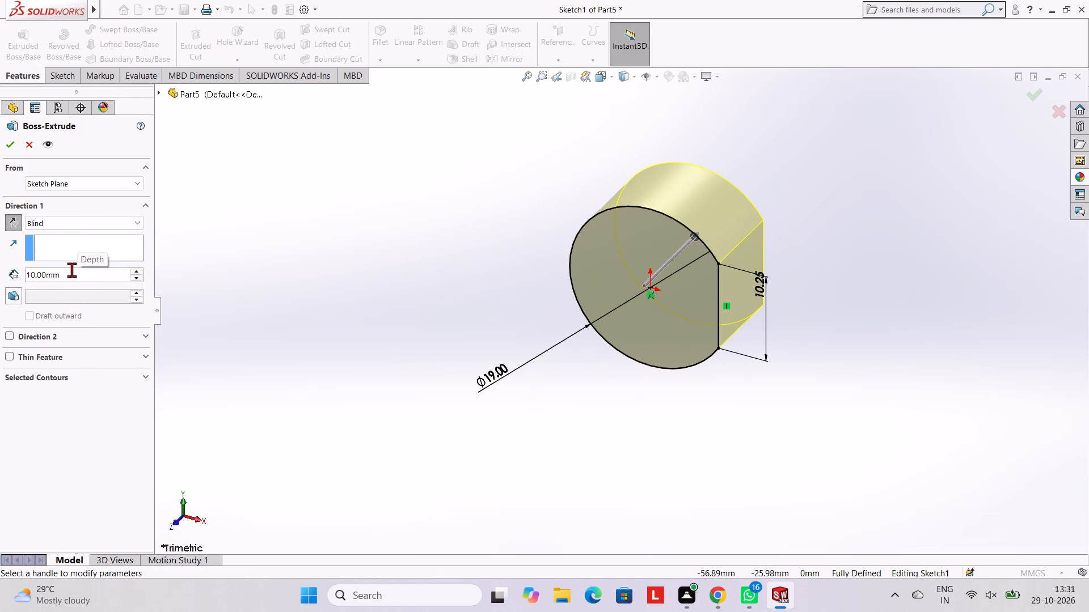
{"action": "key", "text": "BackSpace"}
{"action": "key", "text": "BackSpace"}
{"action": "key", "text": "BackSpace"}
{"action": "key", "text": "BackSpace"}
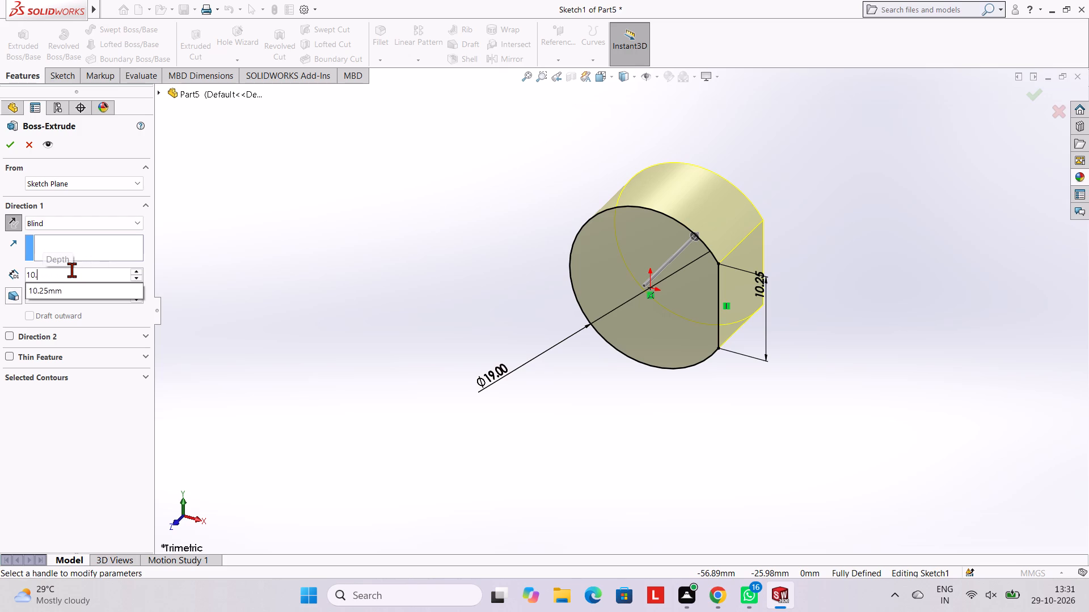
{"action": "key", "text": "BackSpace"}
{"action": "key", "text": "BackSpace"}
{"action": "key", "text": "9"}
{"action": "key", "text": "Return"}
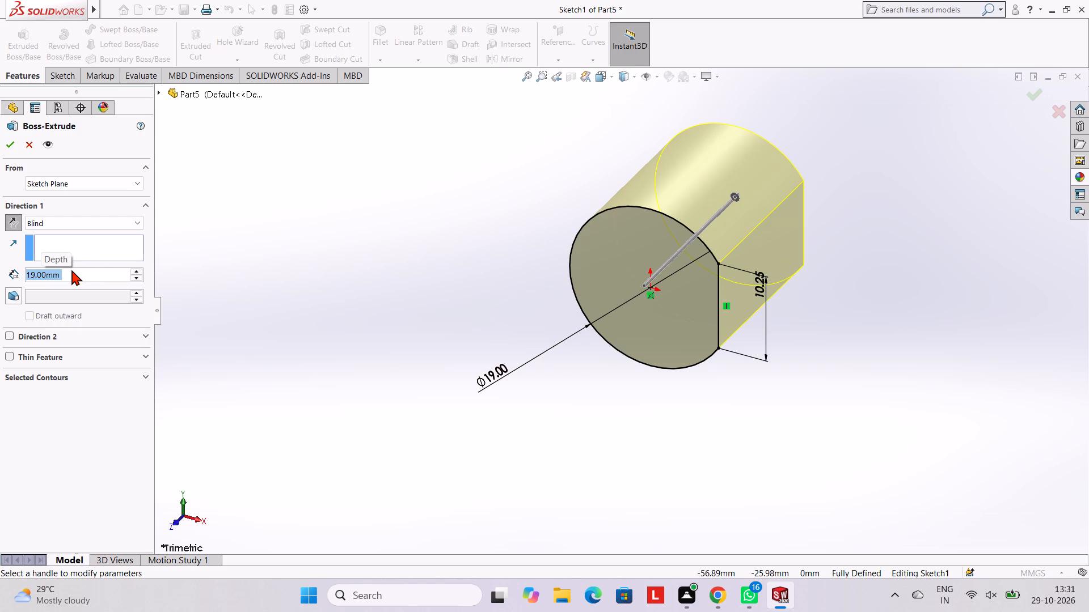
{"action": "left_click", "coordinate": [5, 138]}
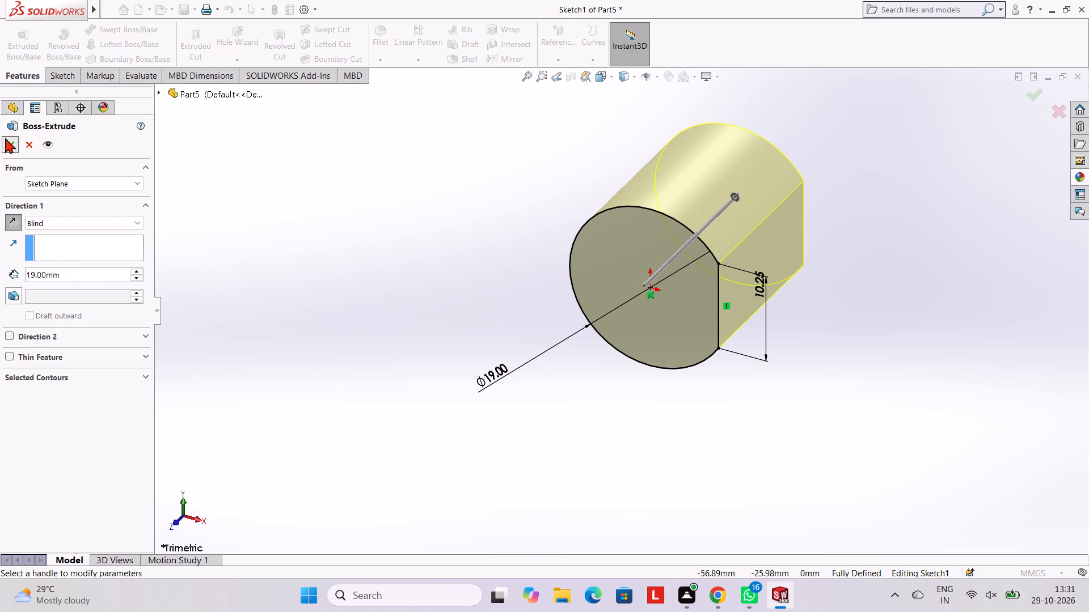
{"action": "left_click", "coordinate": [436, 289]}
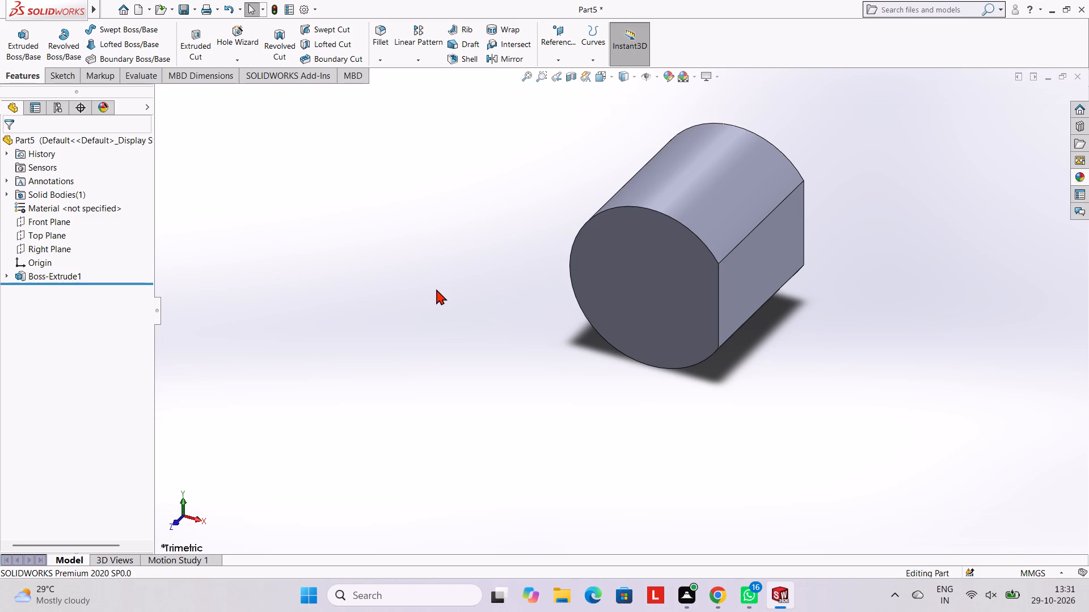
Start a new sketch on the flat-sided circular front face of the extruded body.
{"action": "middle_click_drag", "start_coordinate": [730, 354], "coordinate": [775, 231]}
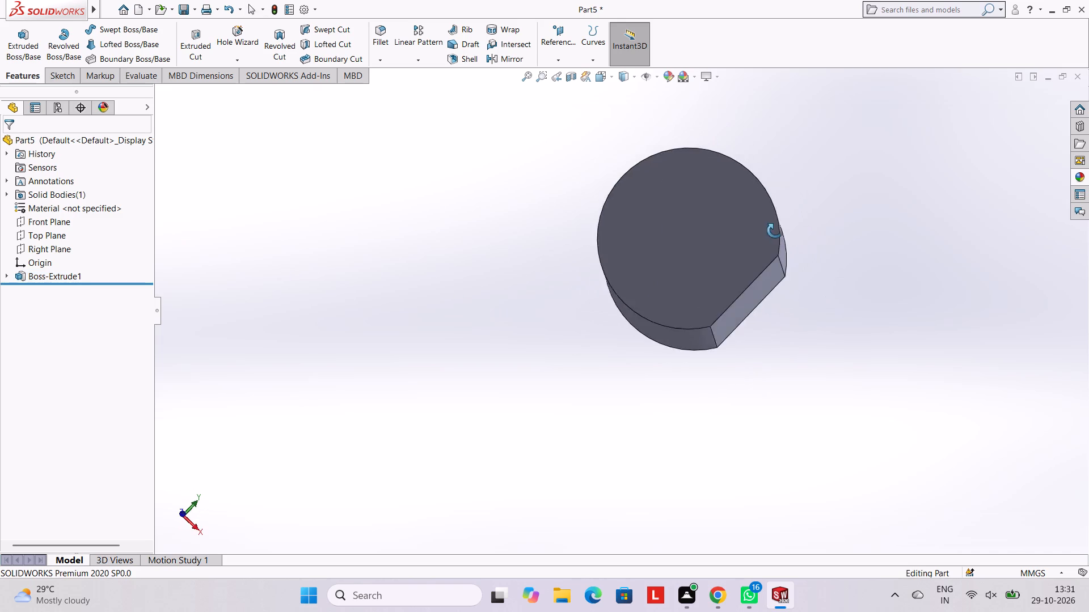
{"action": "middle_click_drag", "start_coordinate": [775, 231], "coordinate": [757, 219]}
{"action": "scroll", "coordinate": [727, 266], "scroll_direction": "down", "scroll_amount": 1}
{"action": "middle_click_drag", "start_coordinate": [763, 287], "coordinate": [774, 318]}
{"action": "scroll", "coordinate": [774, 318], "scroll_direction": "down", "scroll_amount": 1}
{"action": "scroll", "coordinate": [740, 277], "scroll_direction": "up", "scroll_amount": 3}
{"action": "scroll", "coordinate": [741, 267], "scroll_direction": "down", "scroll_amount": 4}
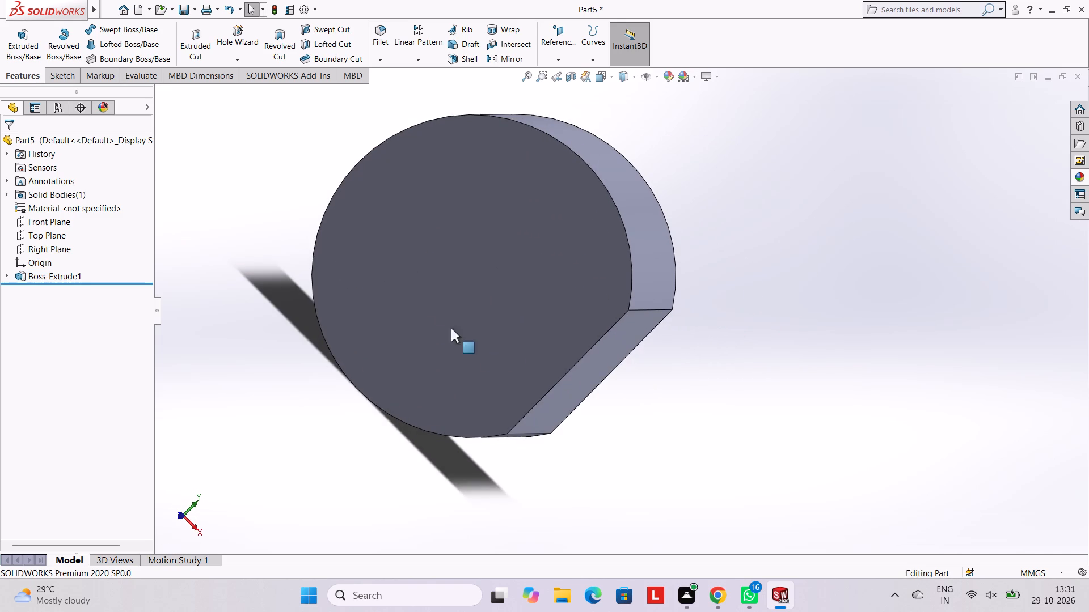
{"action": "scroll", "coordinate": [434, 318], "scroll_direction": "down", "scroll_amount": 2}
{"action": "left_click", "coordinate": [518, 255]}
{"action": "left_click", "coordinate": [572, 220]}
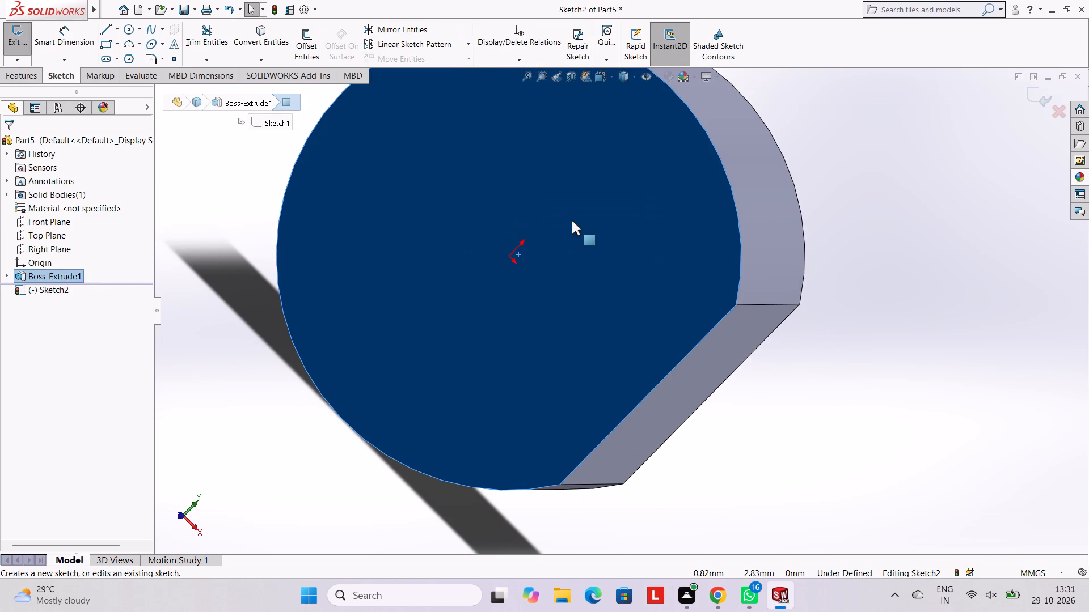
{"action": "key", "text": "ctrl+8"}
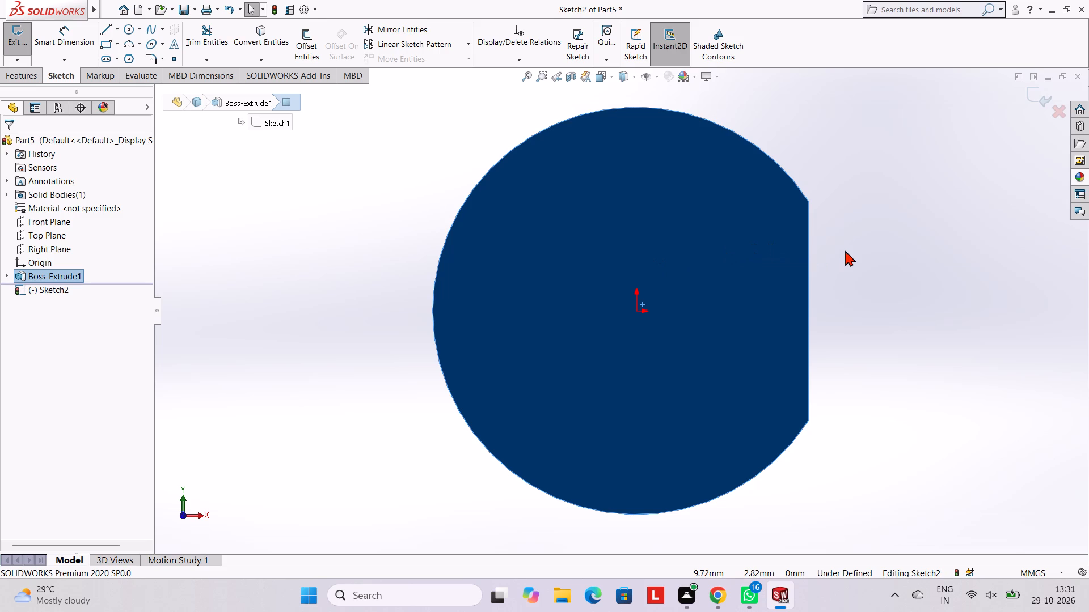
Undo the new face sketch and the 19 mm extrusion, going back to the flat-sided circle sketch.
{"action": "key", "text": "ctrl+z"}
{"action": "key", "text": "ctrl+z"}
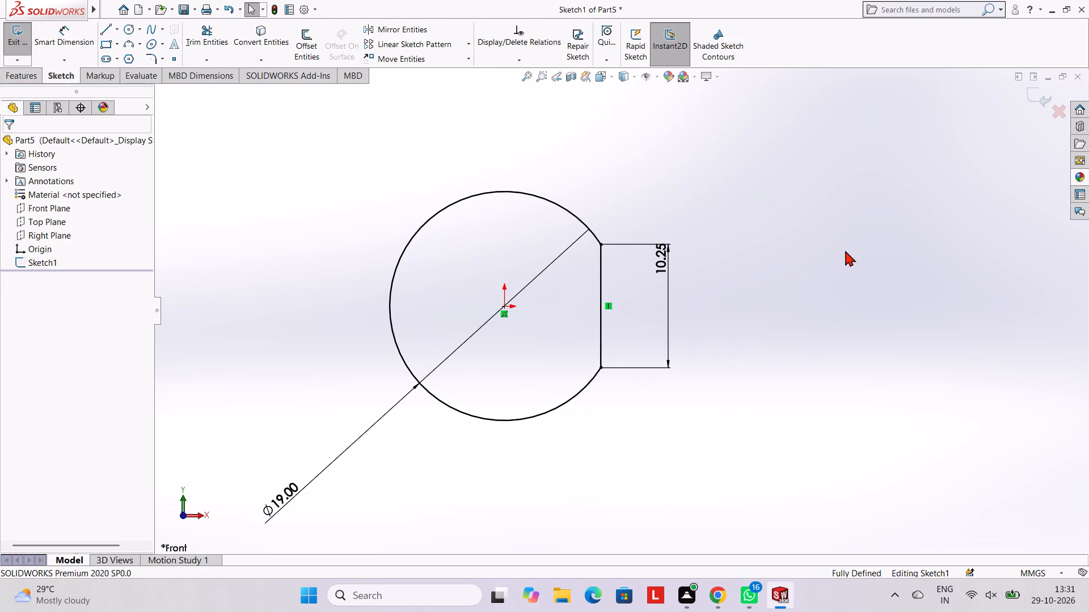
Extrude the flat-sided circle sketch as a blind boss 14 mm deep in the default direction.
{"action": "left_click", "coordinate": [22, 75]}
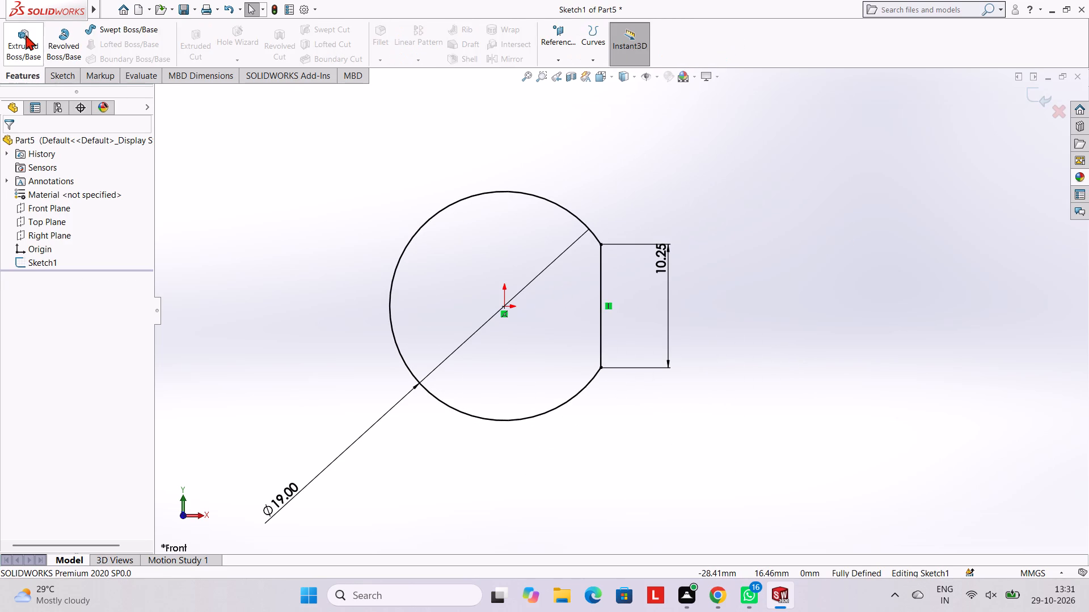
{"action": "left_click", "coordinate": [21, 34]}
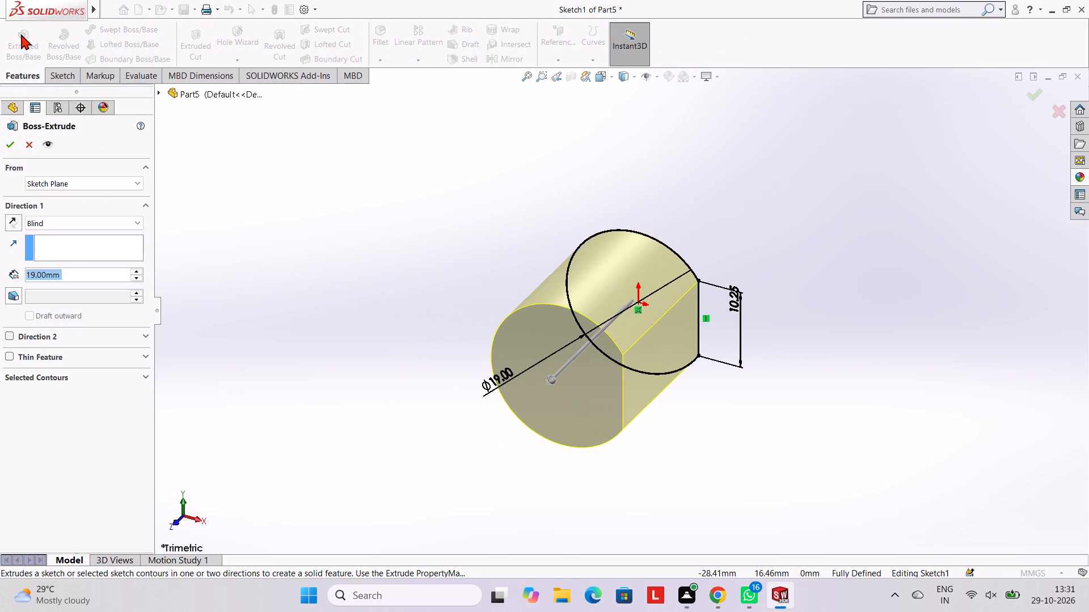
{"action": "type", "text": "14"}
{"action": "key", "text": "Return"}
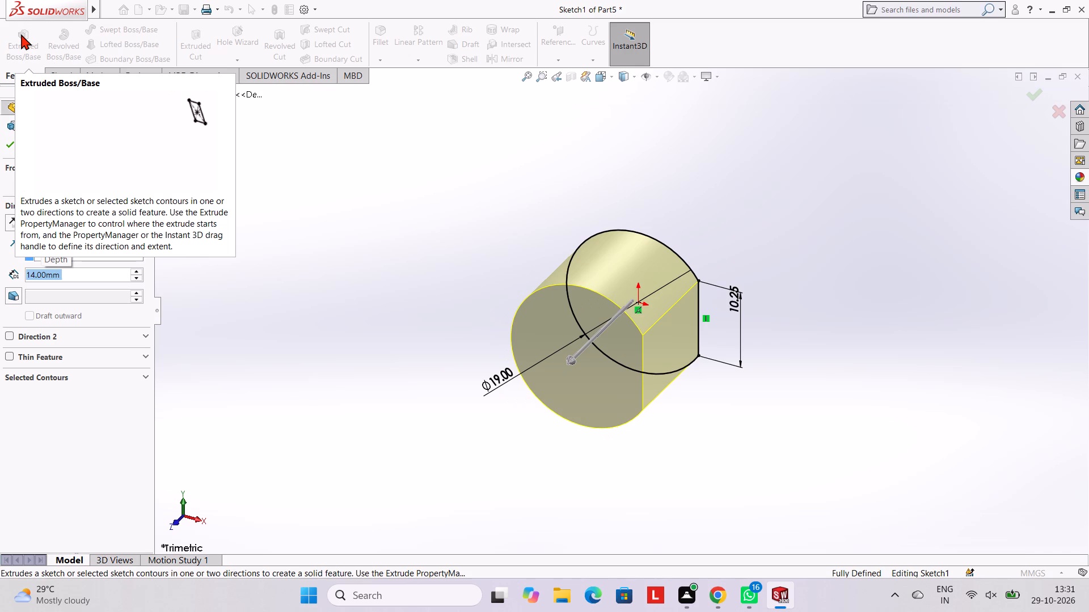
{"action": "left_click", "coordinate": [2, 147]}
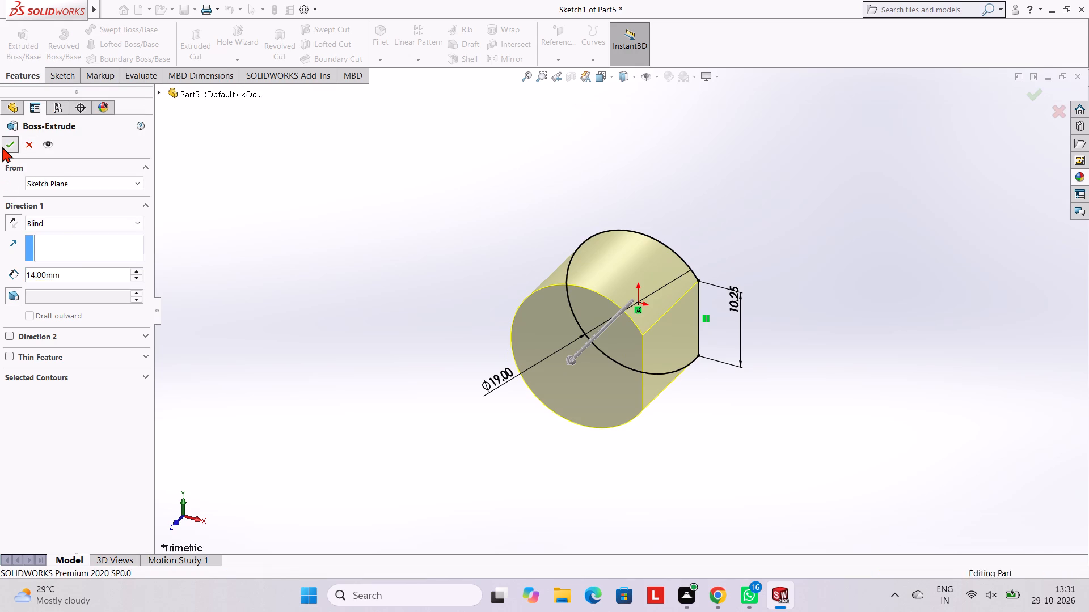
{"action": "left_click_drag", "start_coordinate": [449, 214], "coordinate": [459, 223]}
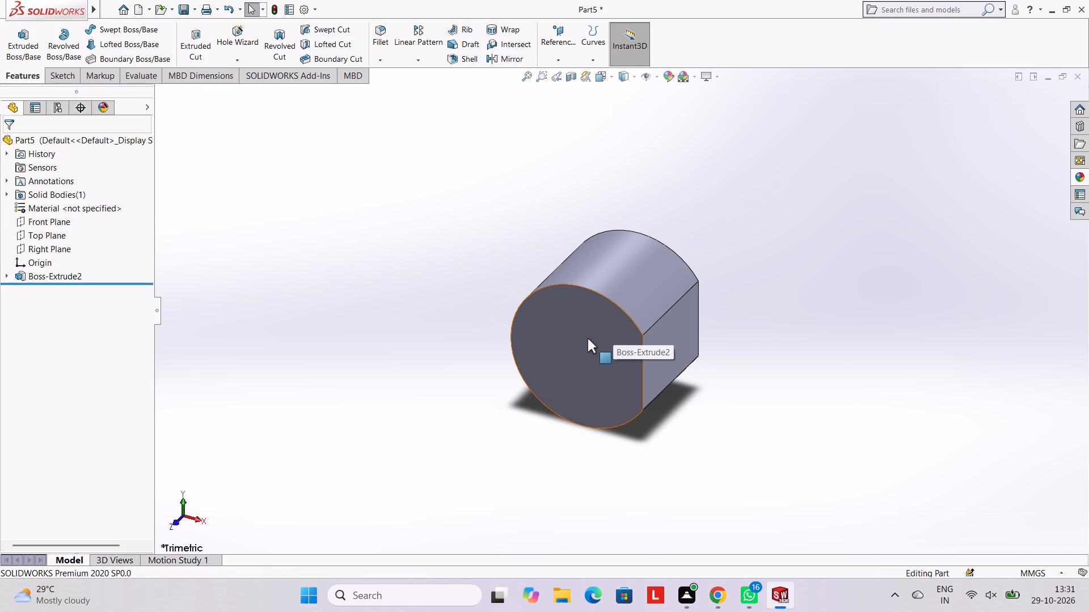
Sketch a 6 mm diameter circle centred on the origin on the body's flat-sided circular front face.
{"action": "left_click_drag", "start_coordinate": [588, 338], "coordinate": [587, 345]}
{"action": "left_click", "coordinate": [637, 308]}
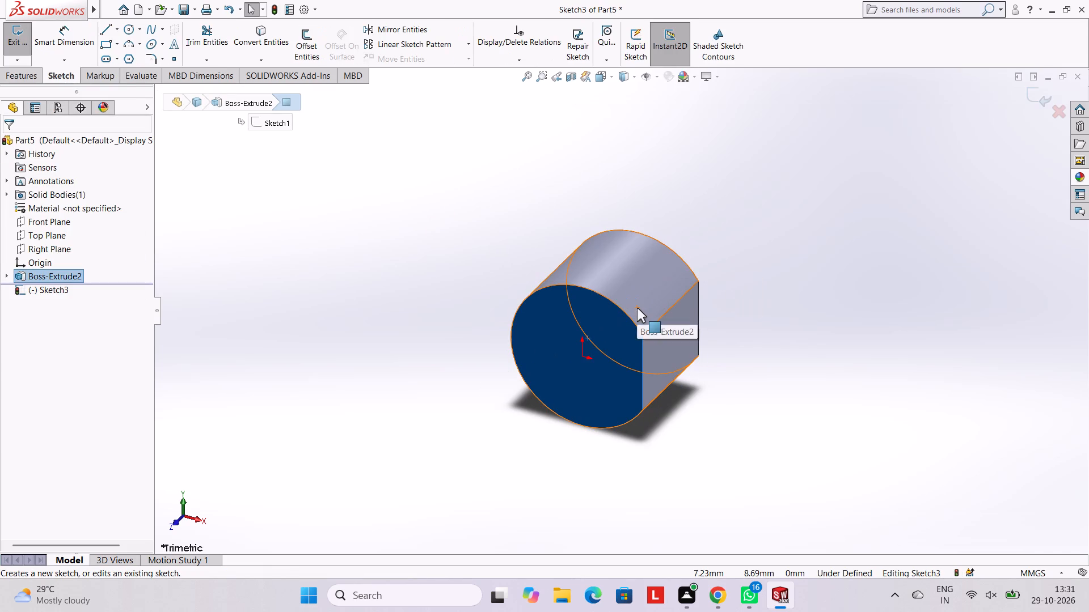
{"action": "key", "text": "ctrl+8"}
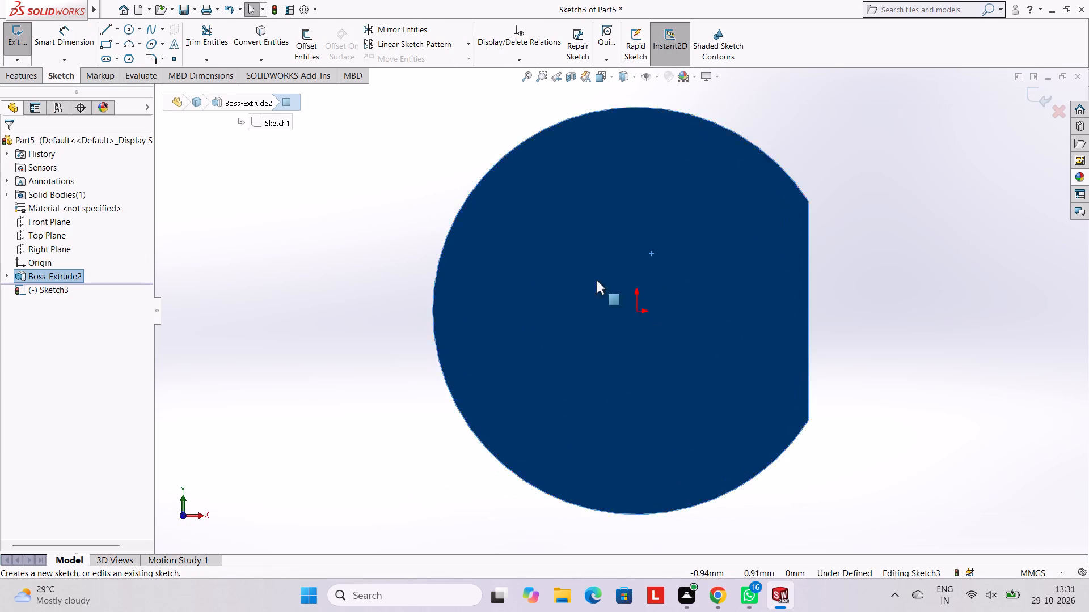
{"action": "left_click", "coordinate": [128, 35]}
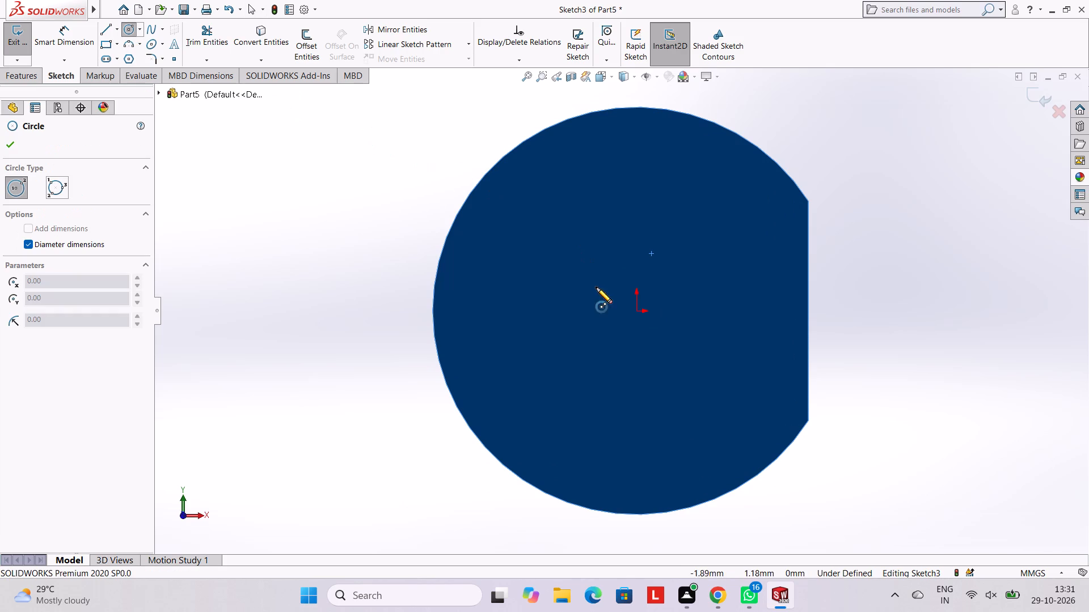
{"action": "left_click", "coordinate": [636, 311]}
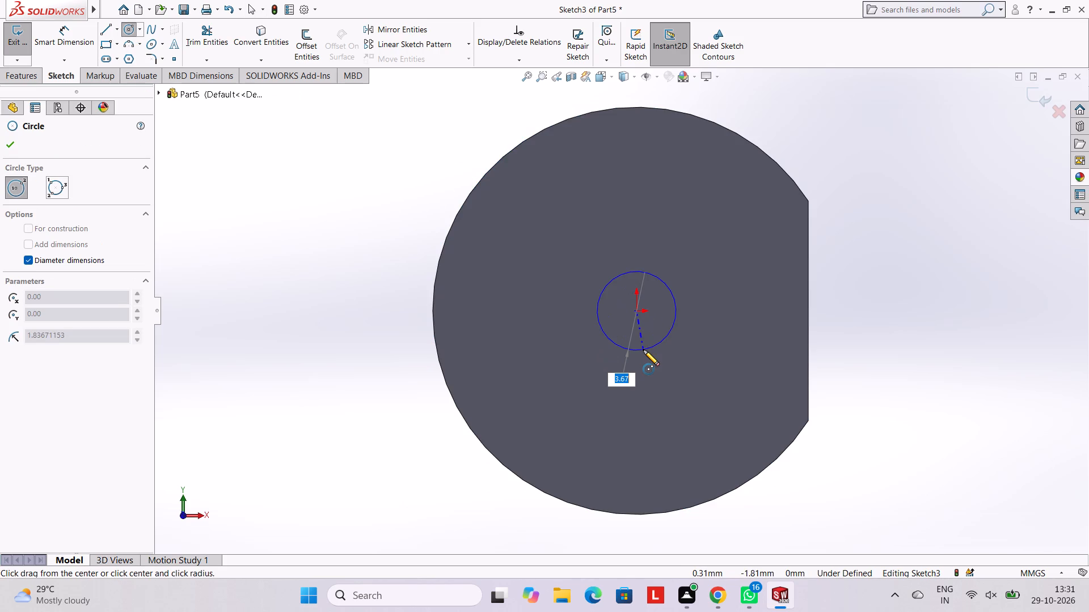
{"action": "key", "text": "6"}
{"action": "key", "text": "Return"}
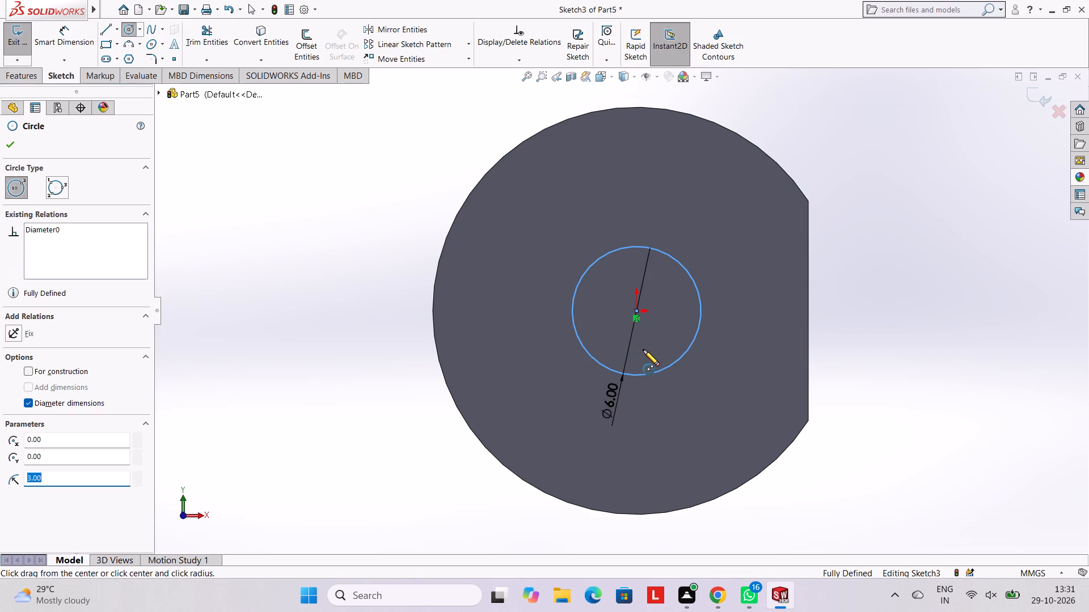
{"action": "key", "text": "Escape"}
{"action": "key", "text": "Escape"}
{"action": "key", "text": "Escape"}
{"action": "key", "text": "Escape"}
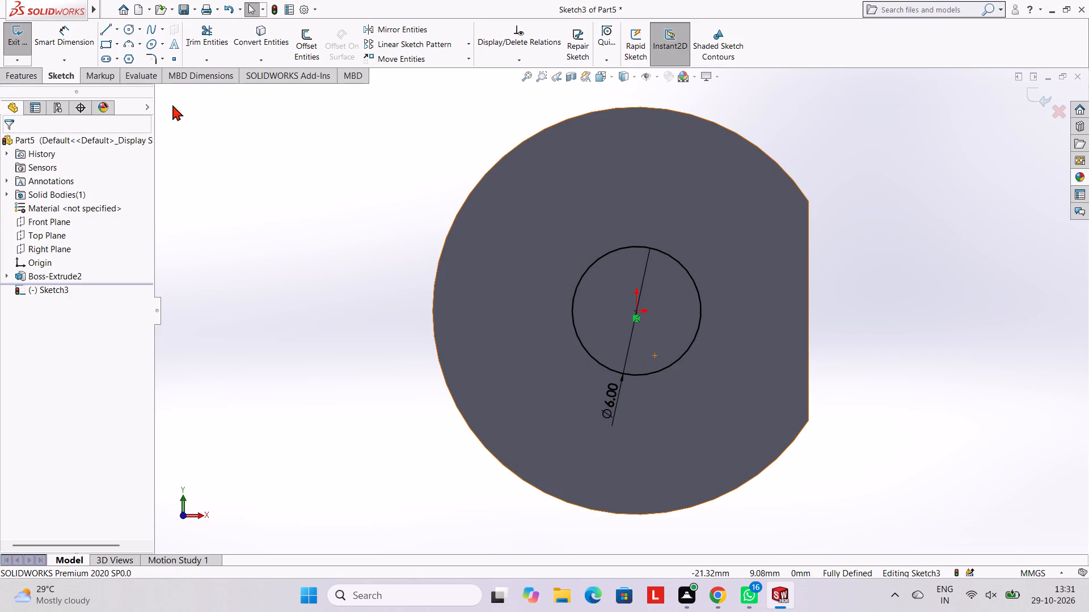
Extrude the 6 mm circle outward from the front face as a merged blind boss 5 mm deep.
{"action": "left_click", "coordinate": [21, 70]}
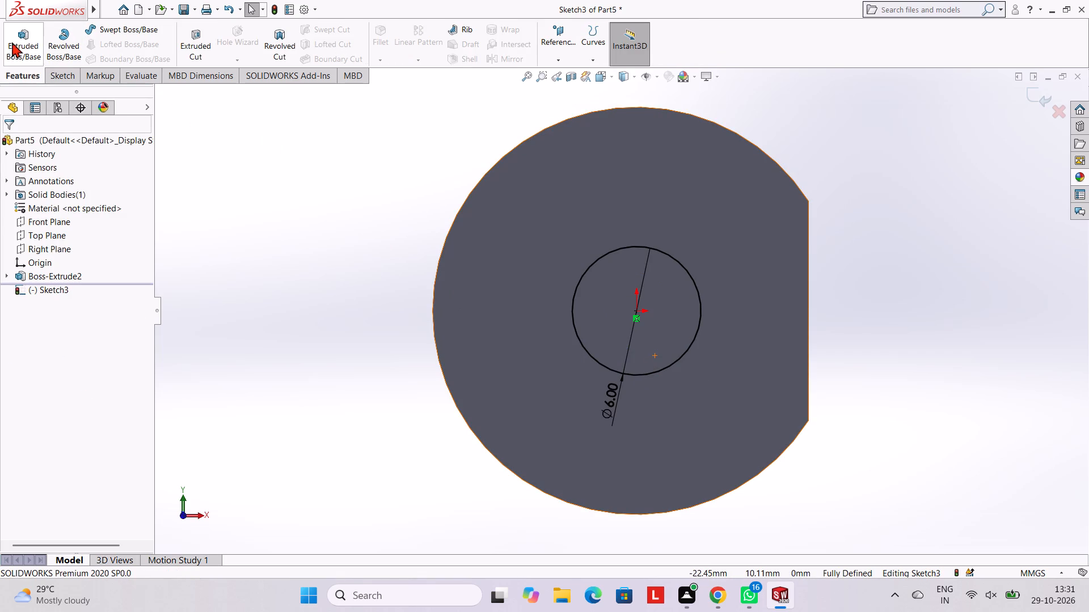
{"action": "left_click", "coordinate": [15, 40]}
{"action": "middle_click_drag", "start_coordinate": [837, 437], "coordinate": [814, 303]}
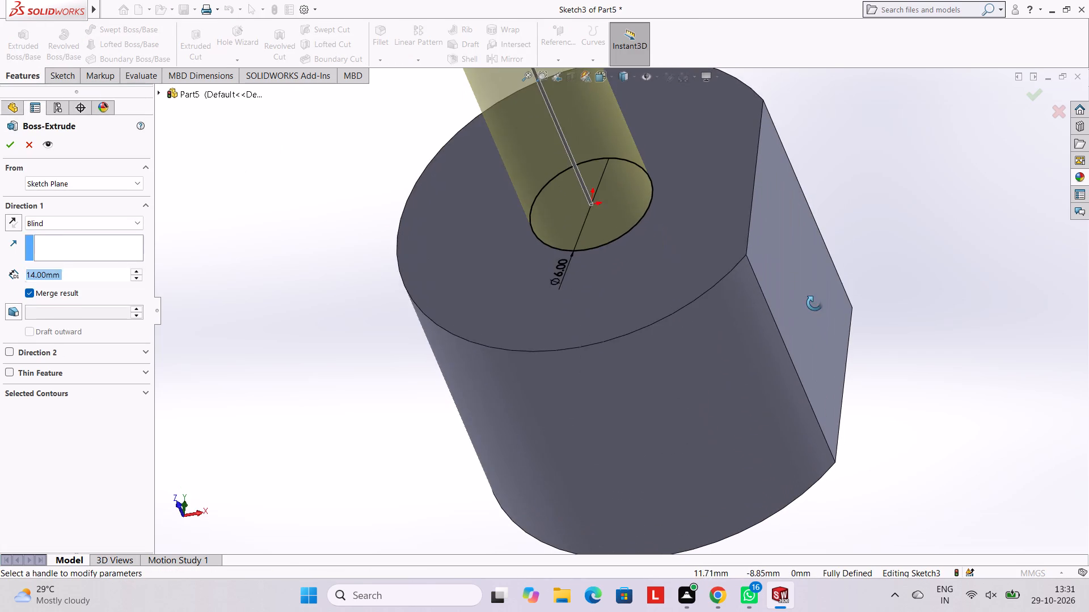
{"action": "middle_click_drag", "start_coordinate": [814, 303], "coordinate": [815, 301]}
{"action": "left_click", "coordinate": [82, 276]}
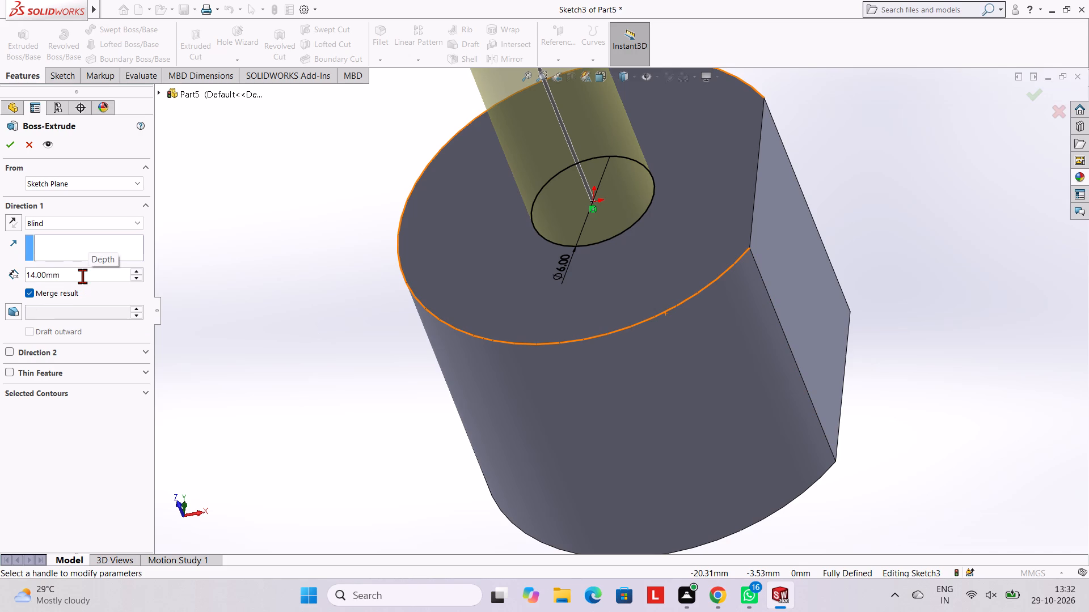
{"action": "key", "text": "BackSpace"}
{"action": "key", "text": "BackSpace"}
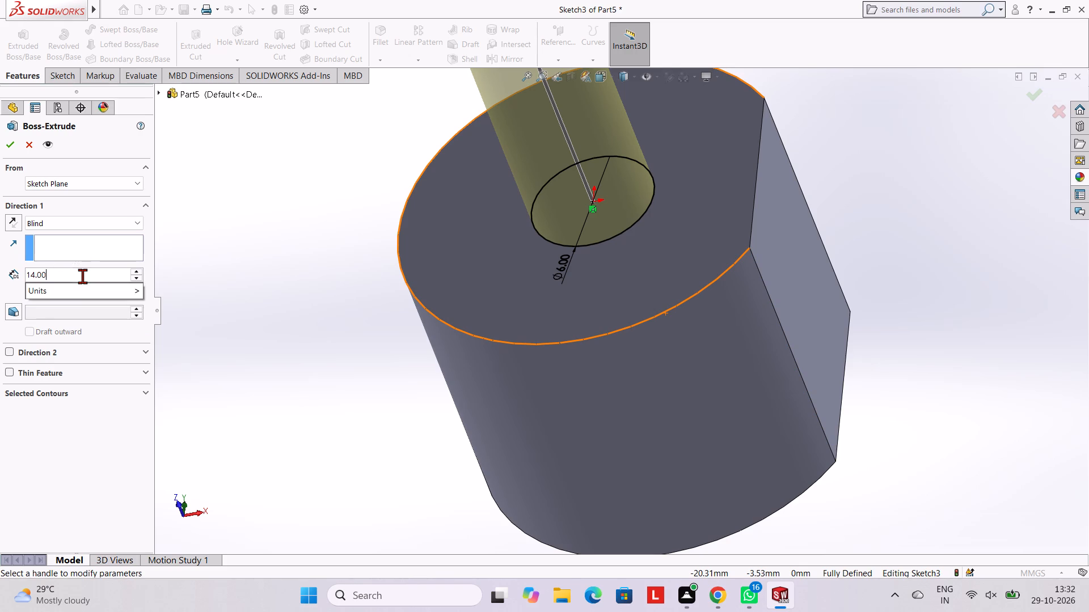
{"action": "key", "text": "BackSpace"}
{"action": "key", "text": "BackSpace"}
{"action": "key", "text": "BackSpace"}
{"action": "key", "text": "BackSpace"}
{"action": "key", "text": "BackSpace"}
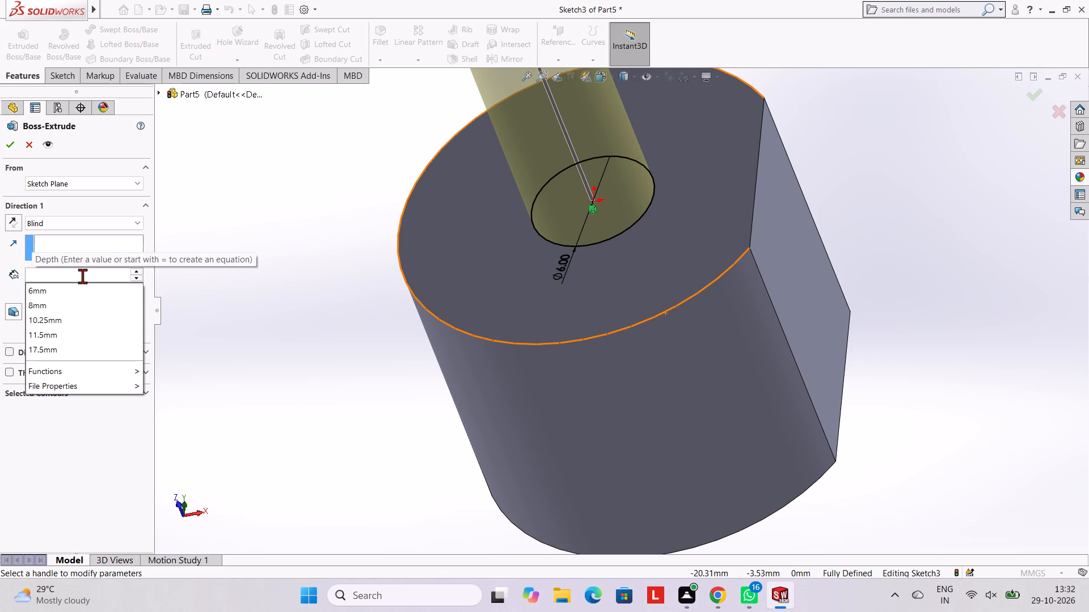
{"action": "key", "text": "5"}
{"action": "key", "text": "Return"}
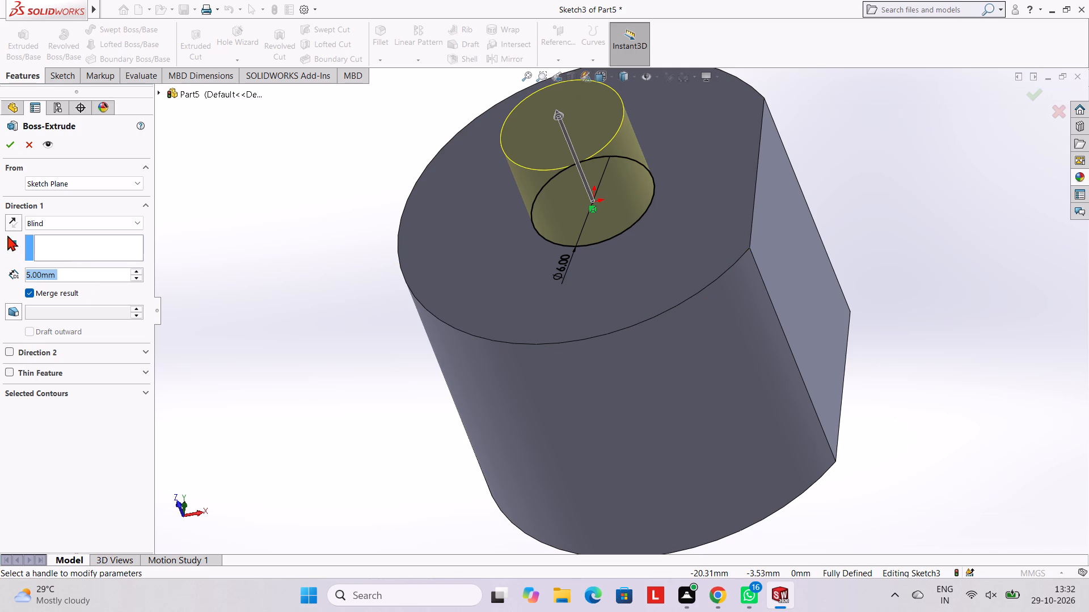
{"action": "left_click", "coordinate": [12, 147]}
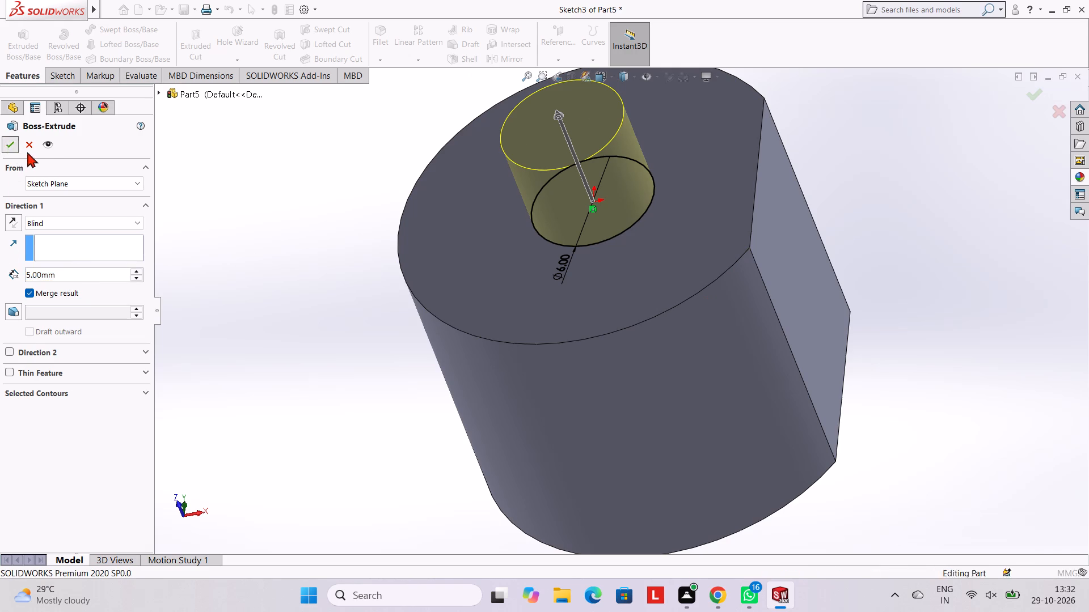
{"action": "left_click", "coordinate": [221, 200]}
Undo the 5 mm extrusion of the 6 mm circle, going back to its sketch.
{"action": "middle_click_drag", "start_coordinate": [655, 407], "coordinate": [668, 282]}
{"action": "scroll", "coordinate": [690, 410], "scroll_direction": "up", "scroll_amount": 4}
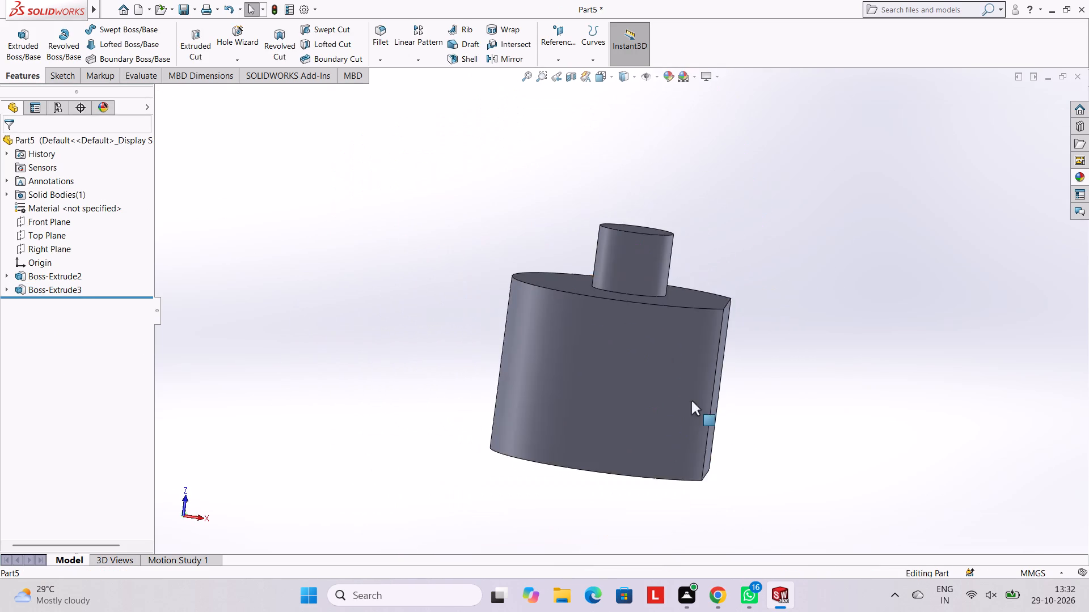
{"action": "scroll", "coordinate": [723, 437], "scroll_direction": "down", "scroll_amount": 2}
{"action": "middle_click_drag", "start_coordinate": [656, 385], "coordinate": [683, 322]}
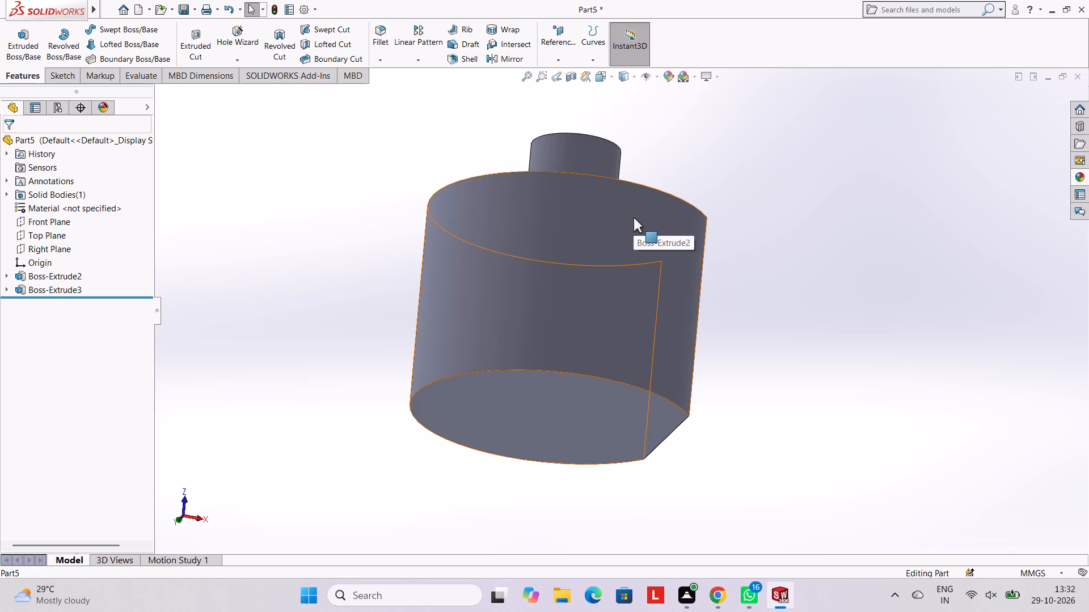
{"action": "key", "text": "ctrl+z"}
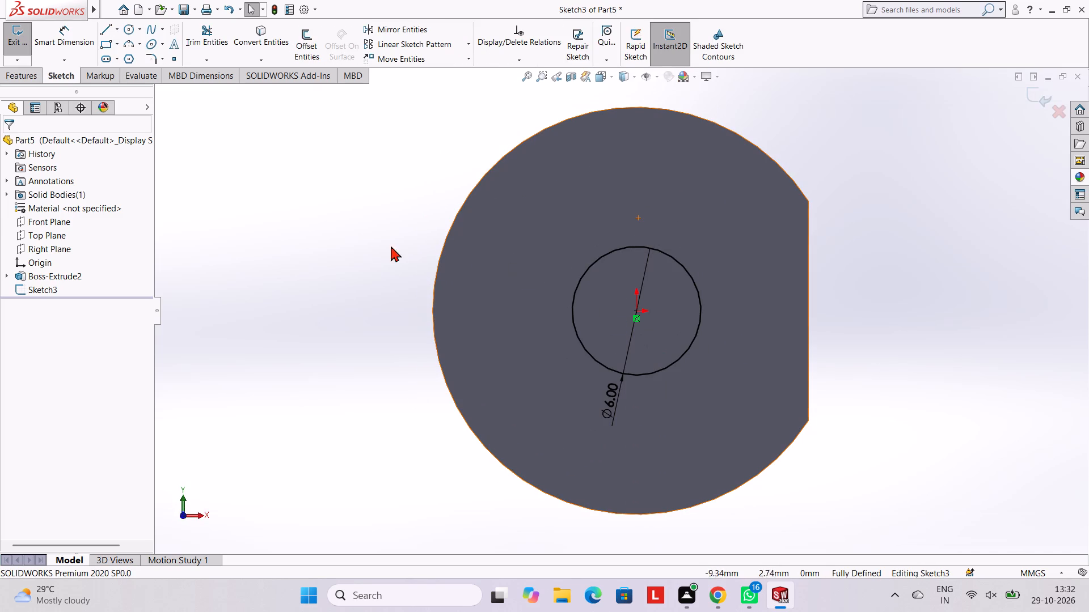
Extrude the 6 mm circle outward from the front face as a merged blind boss 2.5 mm deep.
{"action": "left_click", "coordinate": [12, 78]}
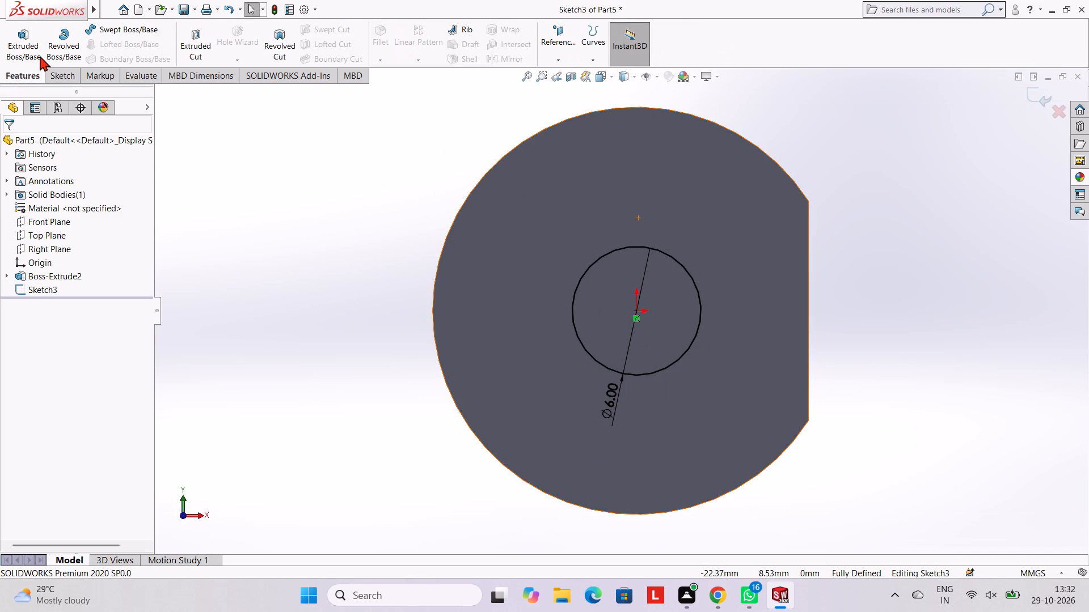
{"action": "left_click", "coordinate": [37, 53]}
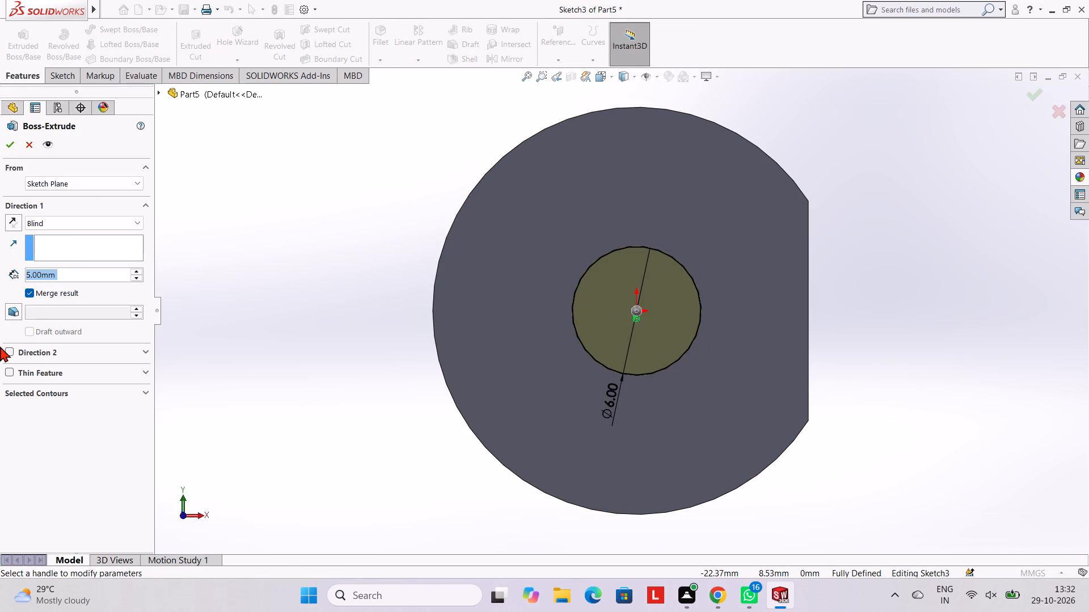
{"action": "type", "text": "2.5"}
{"action": "key", "text": "Return"}
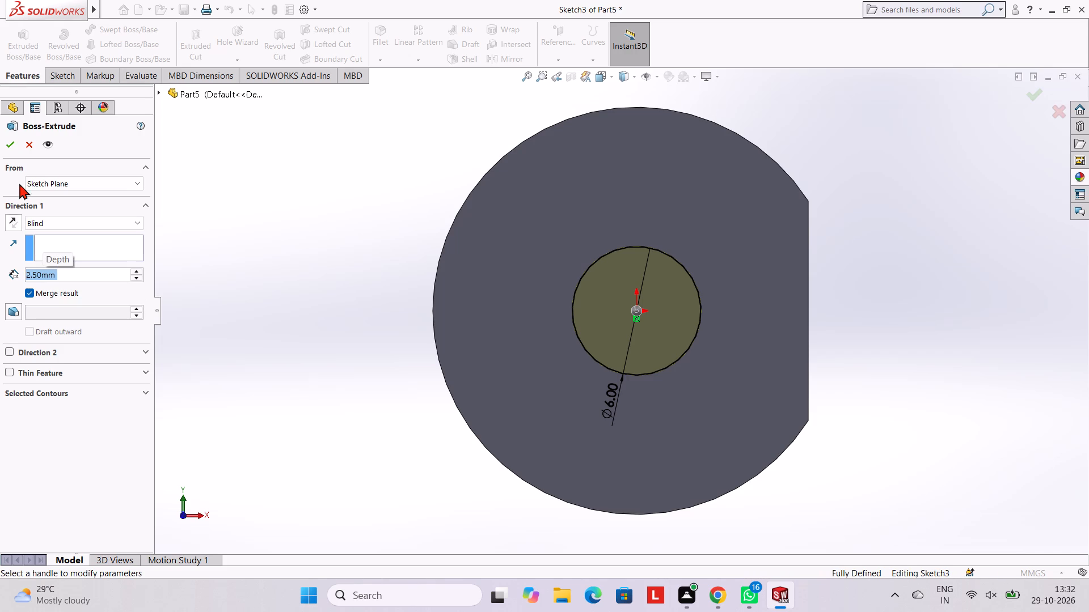
{"action": "left_click", "coordinate": [14, 143]}
{"action": "left_click", "coordinate": [247, 183]}
Sketch a 6 mm diameter circle centred on the origin on the body's opposite flat-sided circular end face.
{"action": "middle_click_drag", "start_coordinate": [654, 373], "coordinate": [642, 242]}
{"action": "scroll", "coordinate": [698, 331], "scroll_direction": "up", "scroll_amount": 3}
{"action": "middle_click_drag", "start_coordinate": [721, 297], "coordinate": [737, 209]}
{"action": "middle_click_drag", "start_coordinate": [743, 268], "coordinate": [736, 186]}
{"action": "scroll", "coordinate": [735, 366], "scroll_direction": "up", "scroll_amount": 1}
{"action": "middle_click_drag", "start_coordinate": [735, 366], "coordinate": [731, 250]}
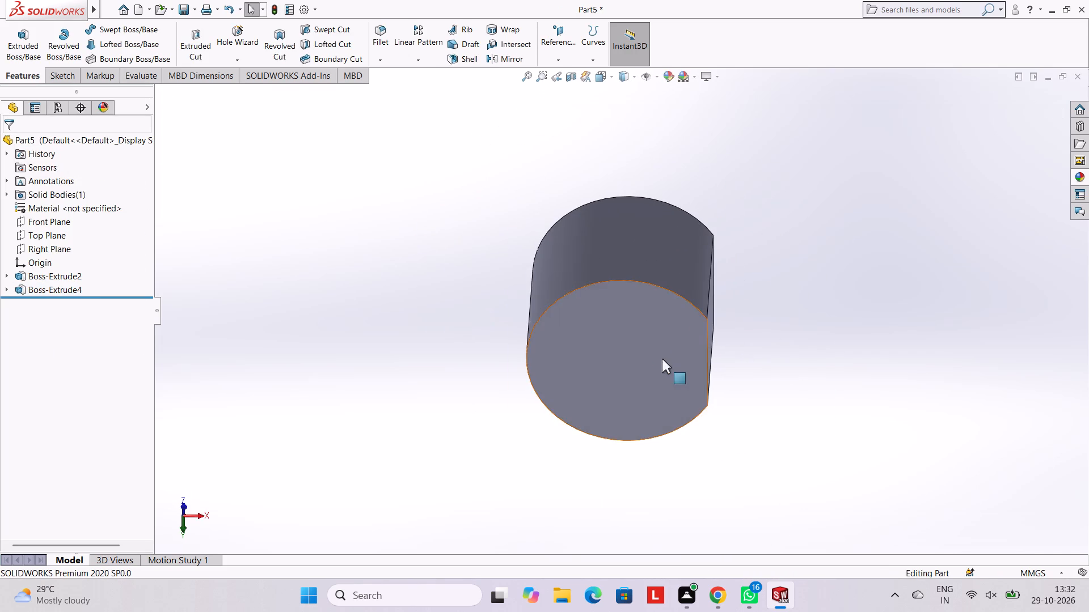
{"action": "left_click", "coordinate": [635, 333]}
{"action": "left_click", "coordinate": [685, 299]}
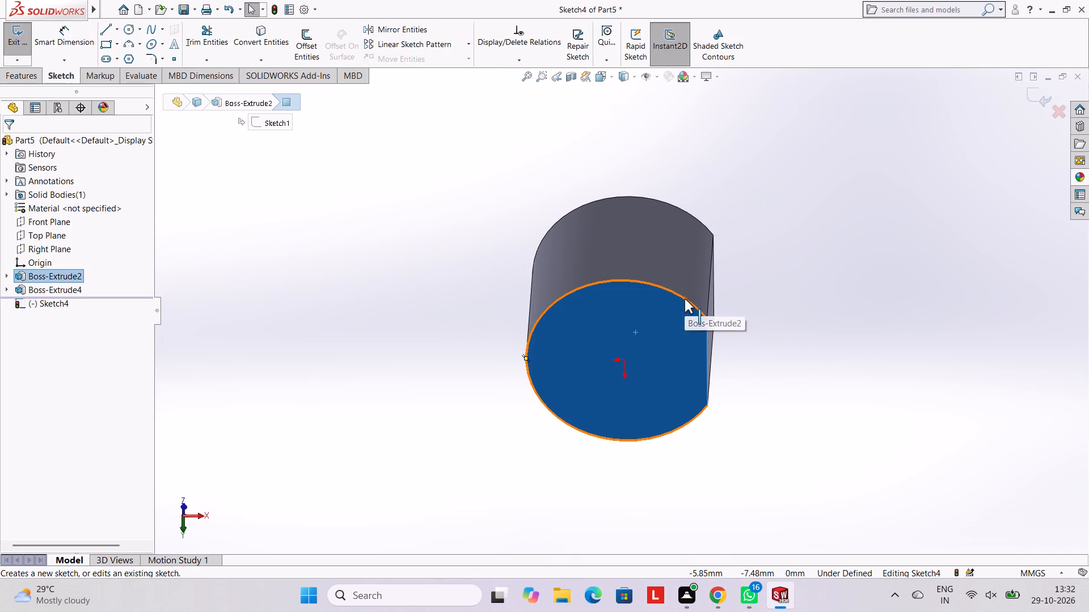
{"action": "key", "text": "ctrl+8"}
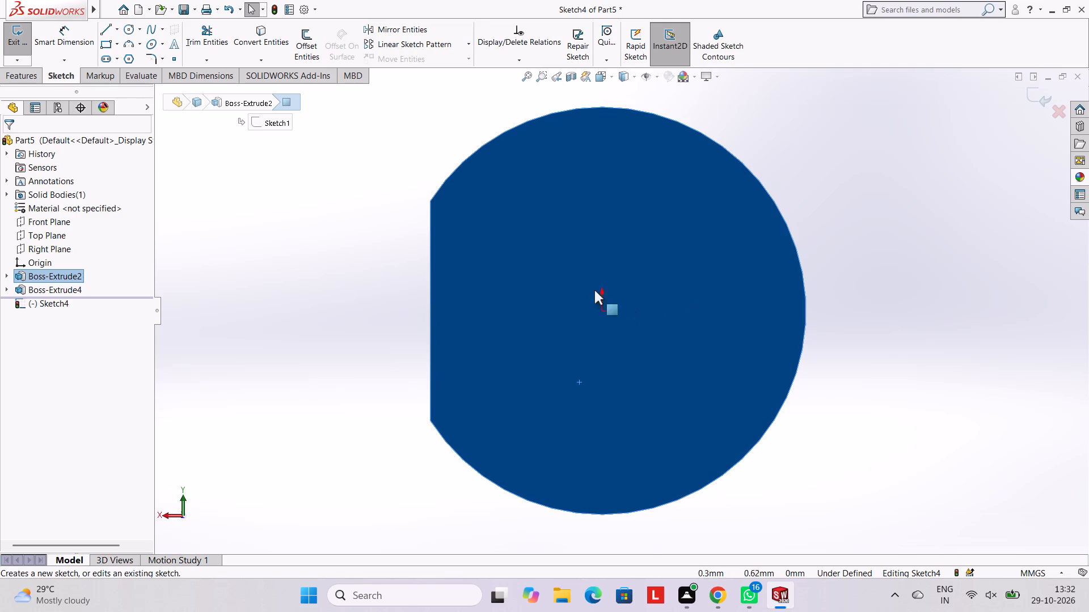
{"action": "left_click", "coordinate": [129, 35]}
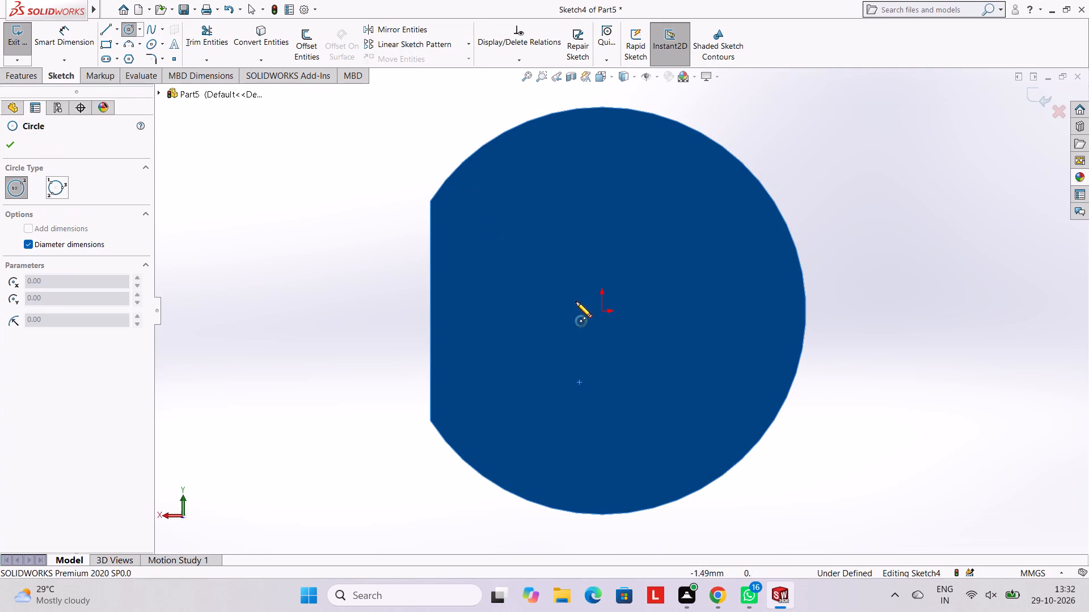
{"action": "left_click", "coordinate": [601, 312]}
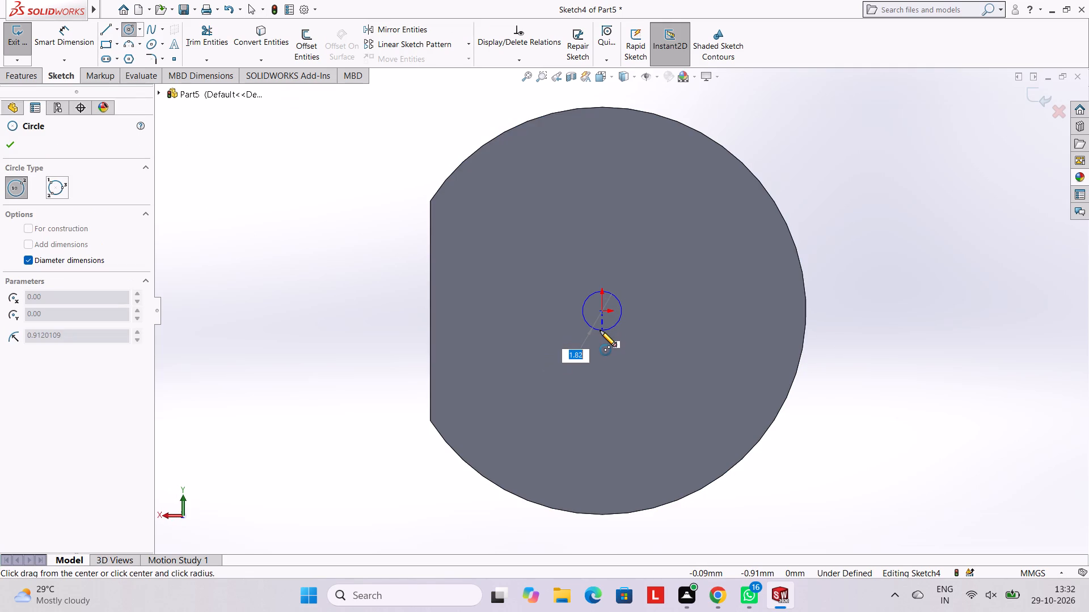
{"action": "key", "text": "6"}
{"action": "key", "text": "Return"}
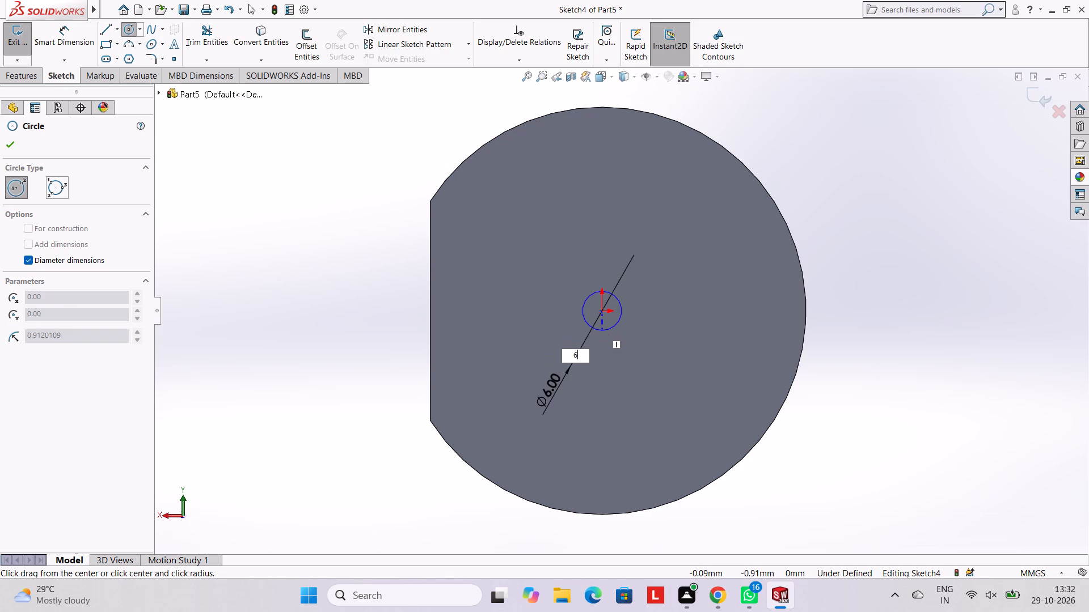
{"action": "key", "text": "Escape"}
{"action": "key", "text": "Escape"}
{"action": "key", "text": "Escape"}
{"action": "key", "text": "Escape"}
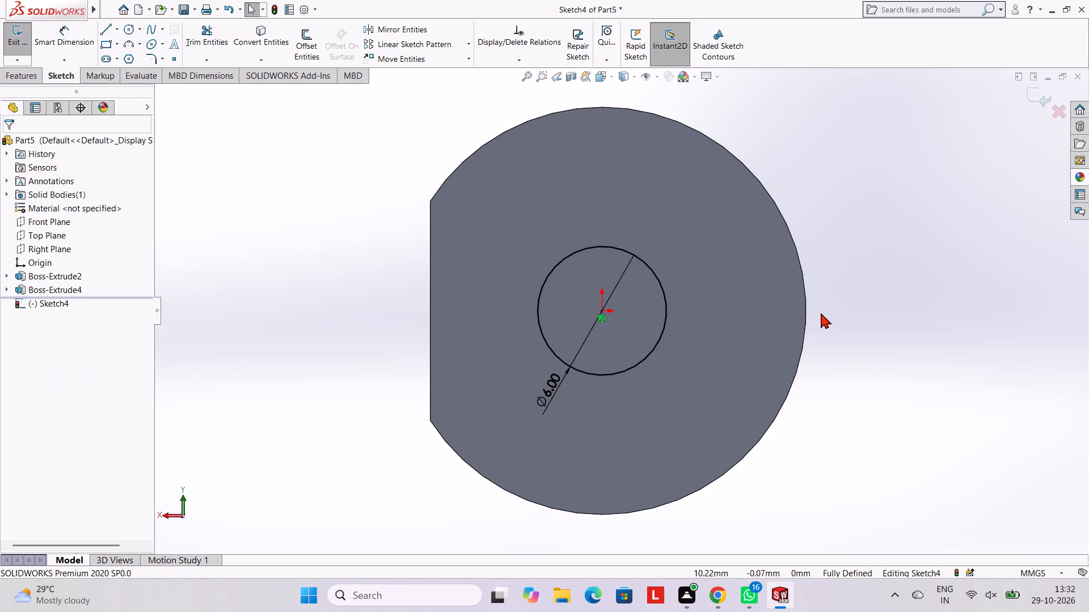
{"action": "key", "text": "Escape"}
{"action": "key", "text": "Escape"}
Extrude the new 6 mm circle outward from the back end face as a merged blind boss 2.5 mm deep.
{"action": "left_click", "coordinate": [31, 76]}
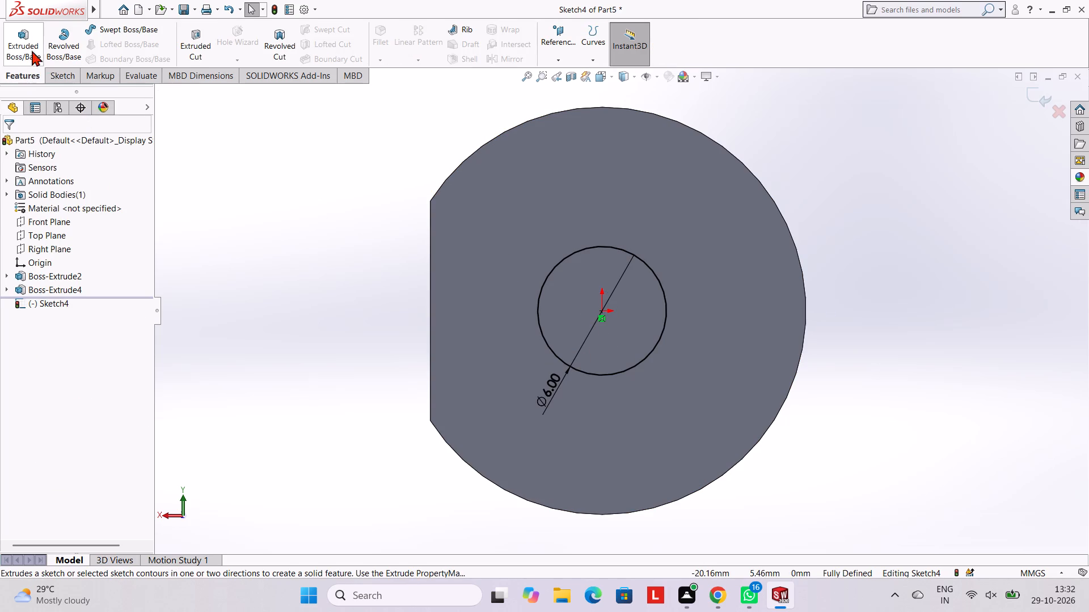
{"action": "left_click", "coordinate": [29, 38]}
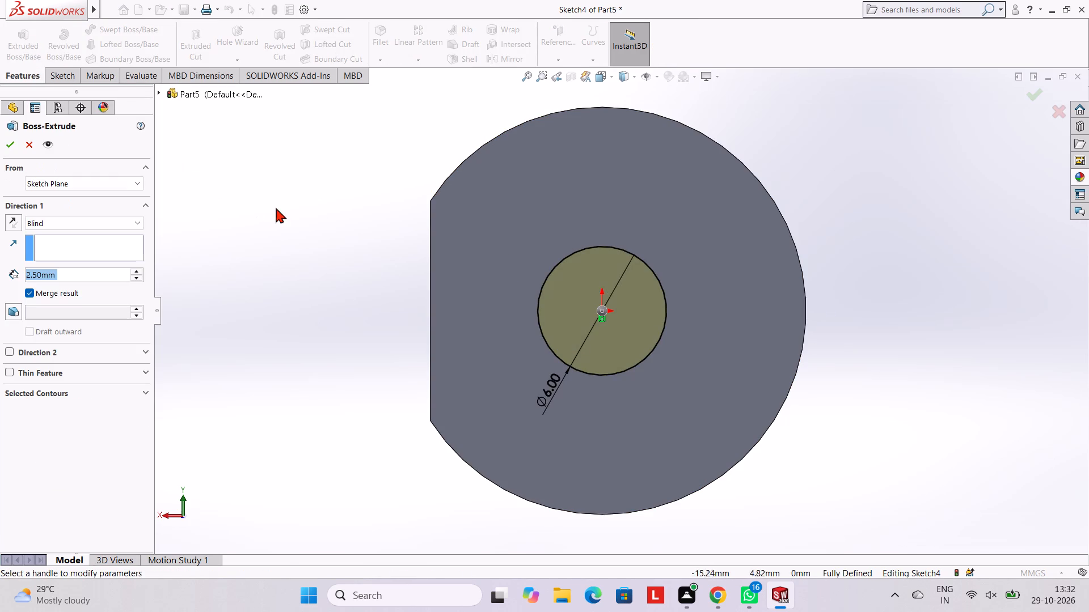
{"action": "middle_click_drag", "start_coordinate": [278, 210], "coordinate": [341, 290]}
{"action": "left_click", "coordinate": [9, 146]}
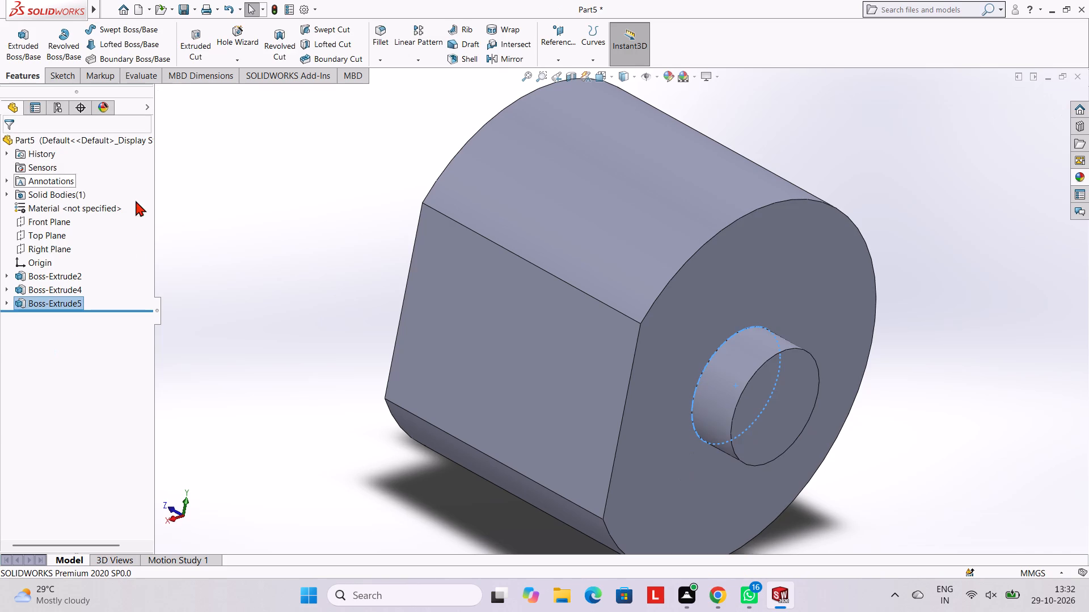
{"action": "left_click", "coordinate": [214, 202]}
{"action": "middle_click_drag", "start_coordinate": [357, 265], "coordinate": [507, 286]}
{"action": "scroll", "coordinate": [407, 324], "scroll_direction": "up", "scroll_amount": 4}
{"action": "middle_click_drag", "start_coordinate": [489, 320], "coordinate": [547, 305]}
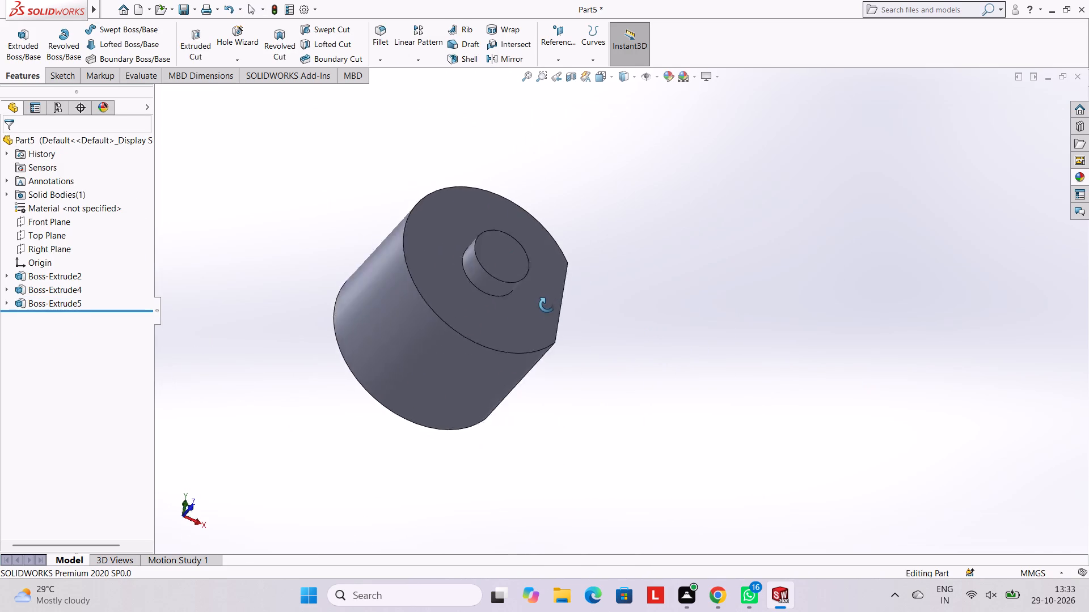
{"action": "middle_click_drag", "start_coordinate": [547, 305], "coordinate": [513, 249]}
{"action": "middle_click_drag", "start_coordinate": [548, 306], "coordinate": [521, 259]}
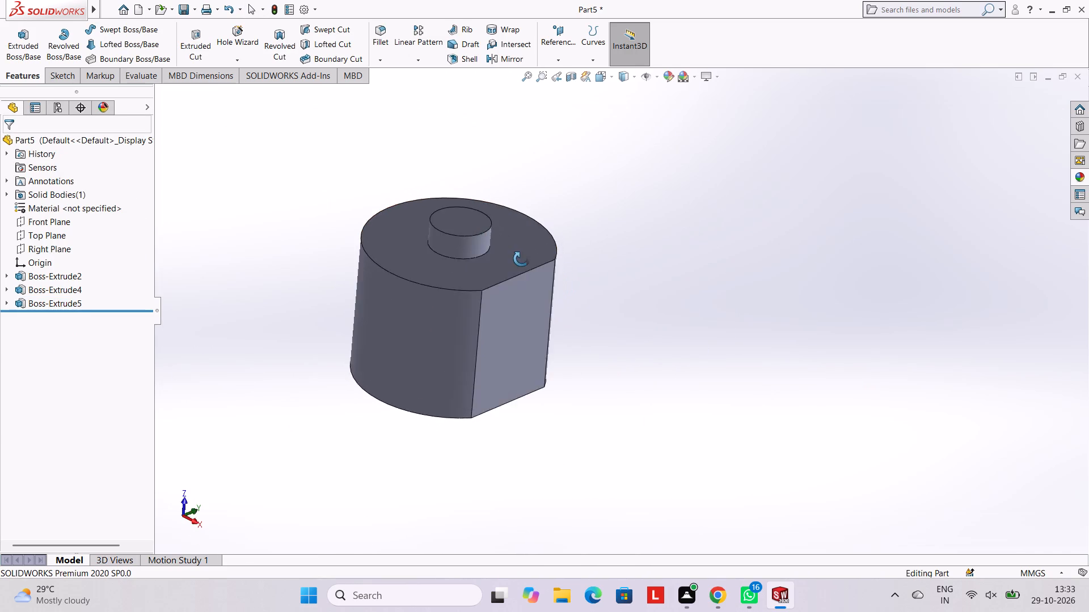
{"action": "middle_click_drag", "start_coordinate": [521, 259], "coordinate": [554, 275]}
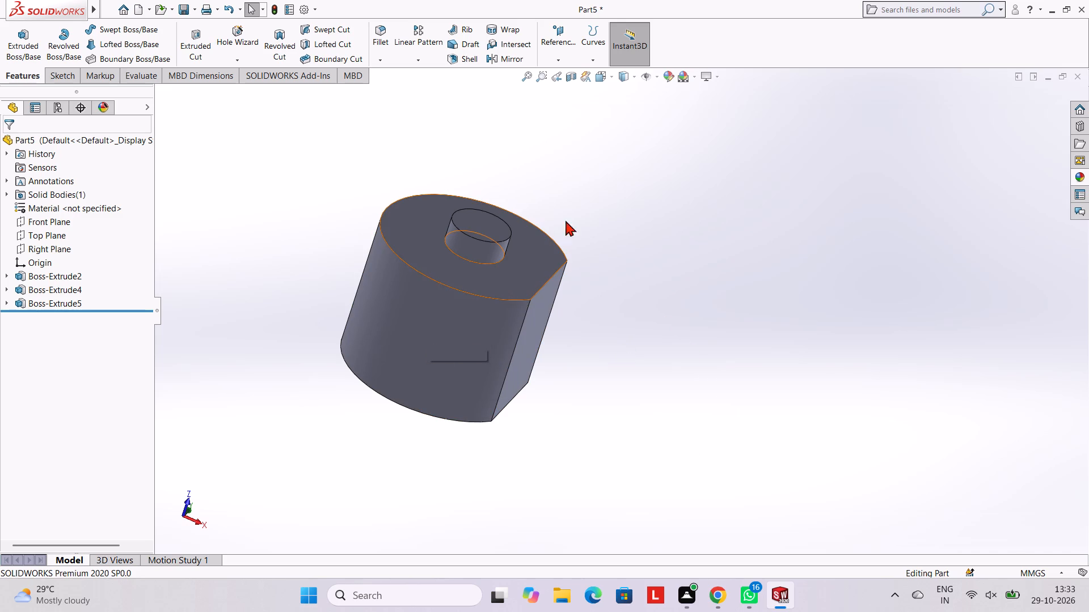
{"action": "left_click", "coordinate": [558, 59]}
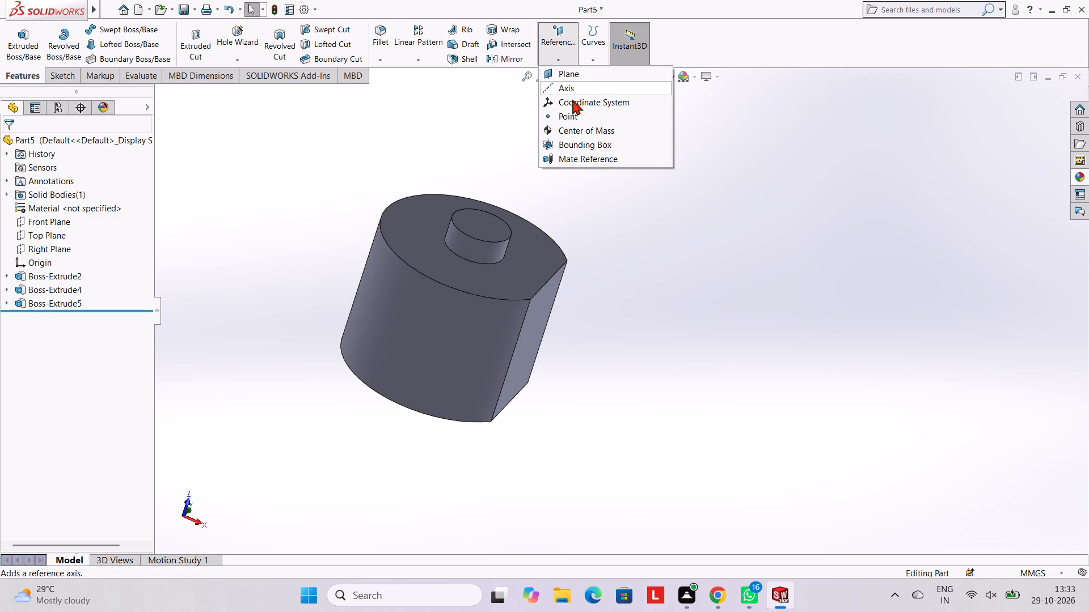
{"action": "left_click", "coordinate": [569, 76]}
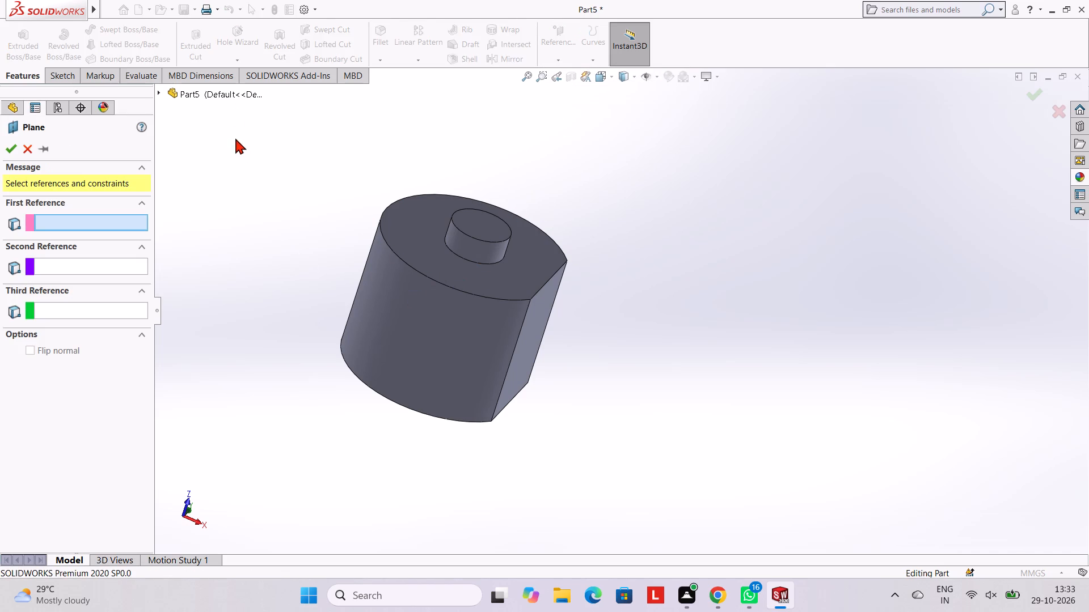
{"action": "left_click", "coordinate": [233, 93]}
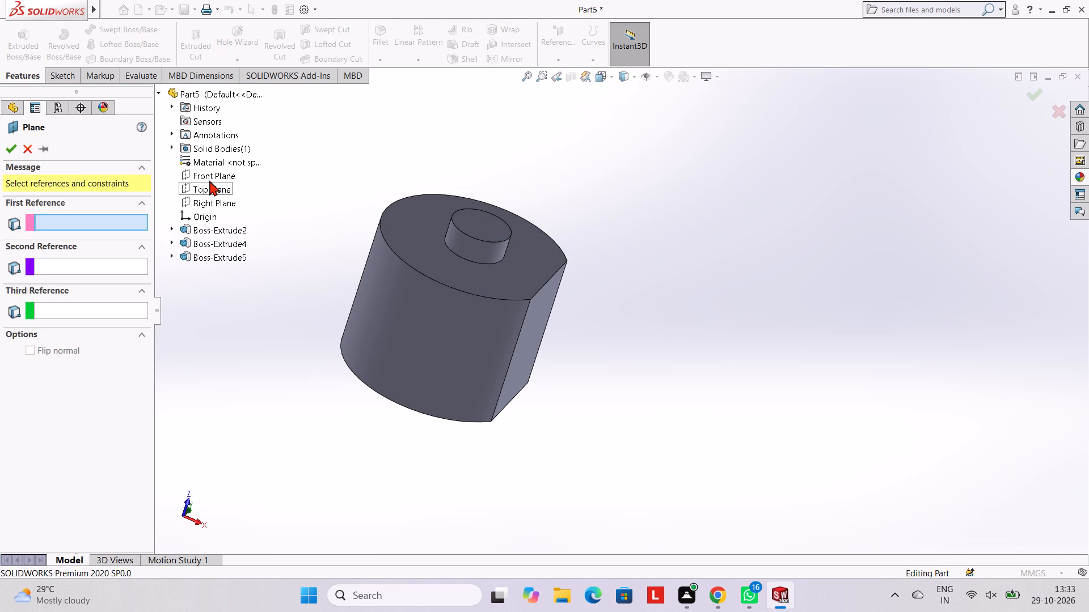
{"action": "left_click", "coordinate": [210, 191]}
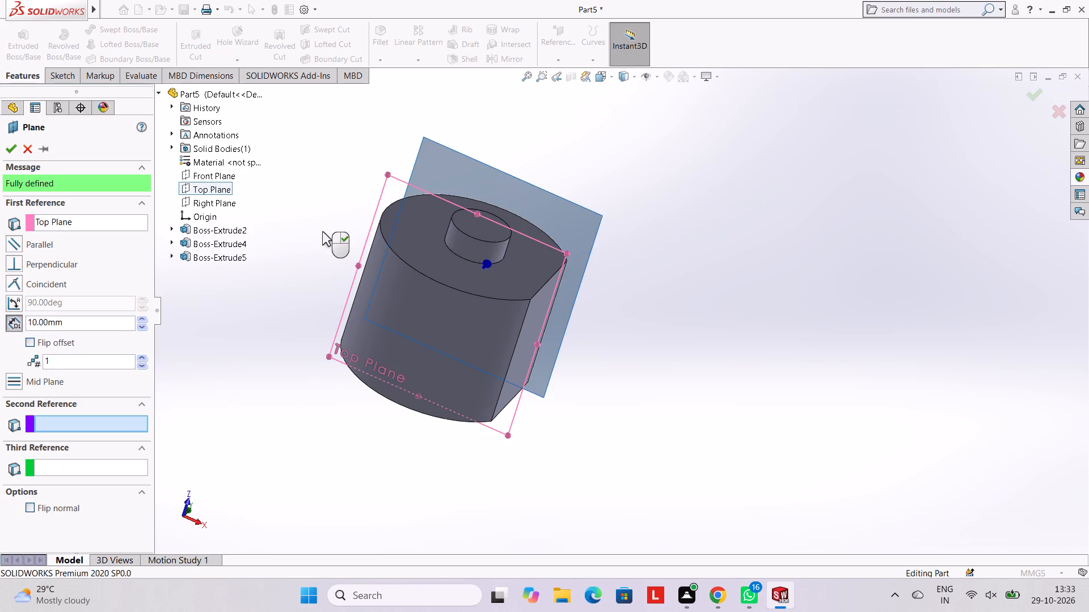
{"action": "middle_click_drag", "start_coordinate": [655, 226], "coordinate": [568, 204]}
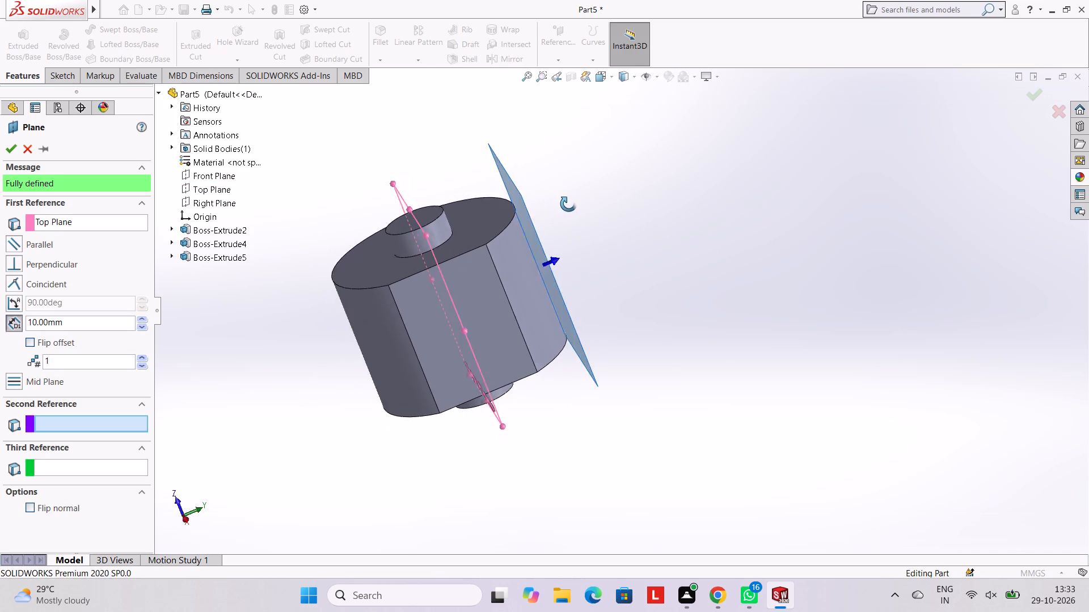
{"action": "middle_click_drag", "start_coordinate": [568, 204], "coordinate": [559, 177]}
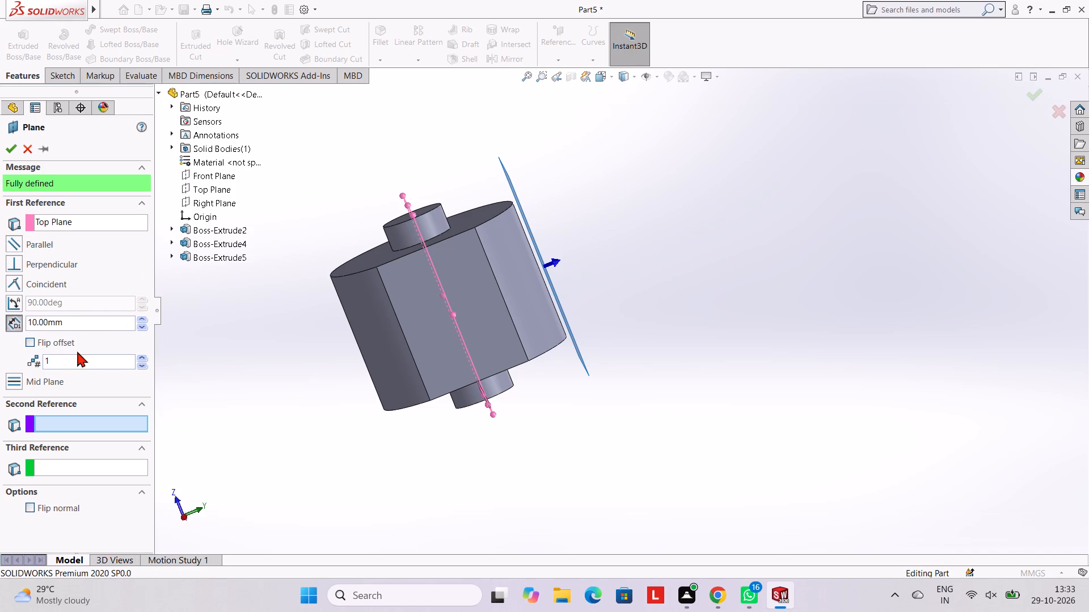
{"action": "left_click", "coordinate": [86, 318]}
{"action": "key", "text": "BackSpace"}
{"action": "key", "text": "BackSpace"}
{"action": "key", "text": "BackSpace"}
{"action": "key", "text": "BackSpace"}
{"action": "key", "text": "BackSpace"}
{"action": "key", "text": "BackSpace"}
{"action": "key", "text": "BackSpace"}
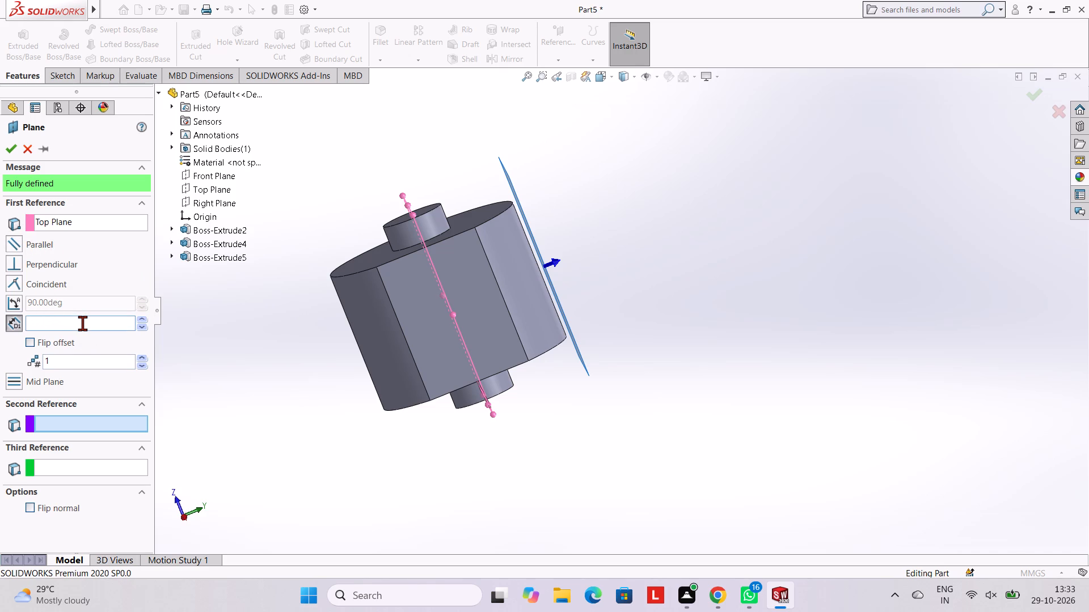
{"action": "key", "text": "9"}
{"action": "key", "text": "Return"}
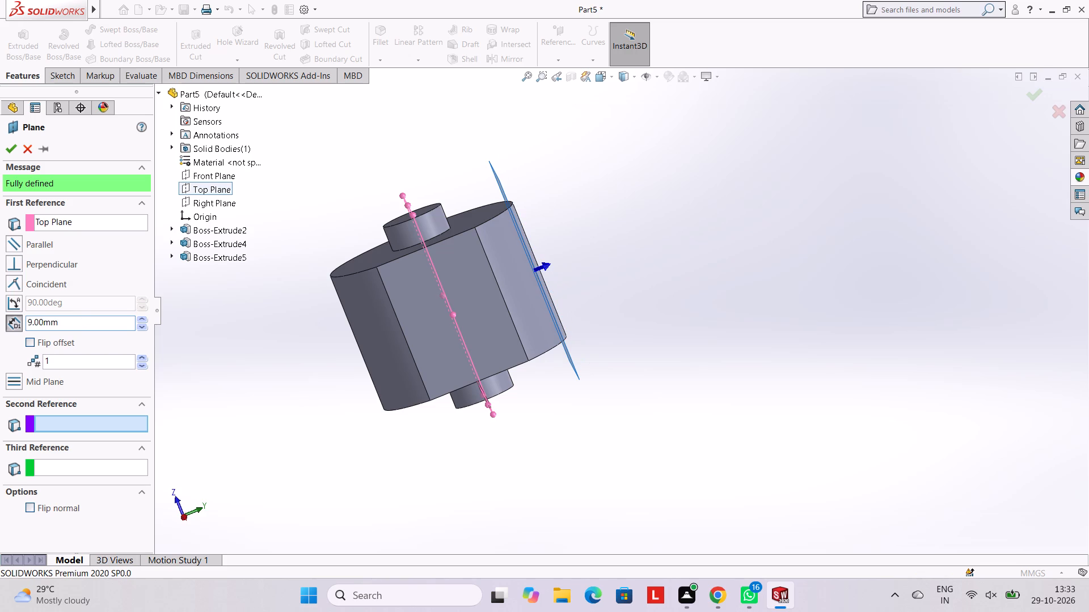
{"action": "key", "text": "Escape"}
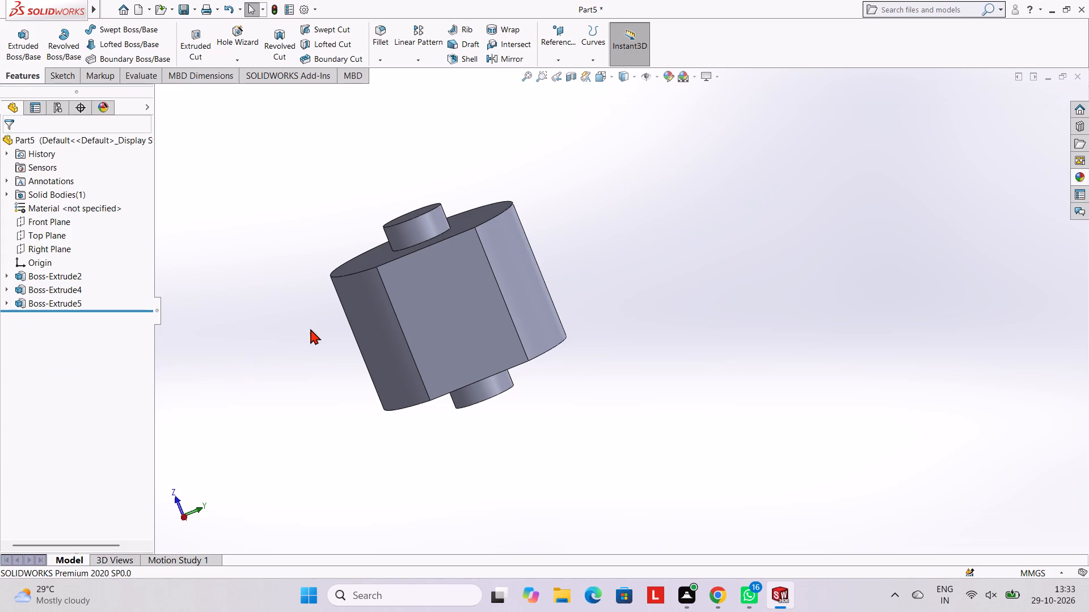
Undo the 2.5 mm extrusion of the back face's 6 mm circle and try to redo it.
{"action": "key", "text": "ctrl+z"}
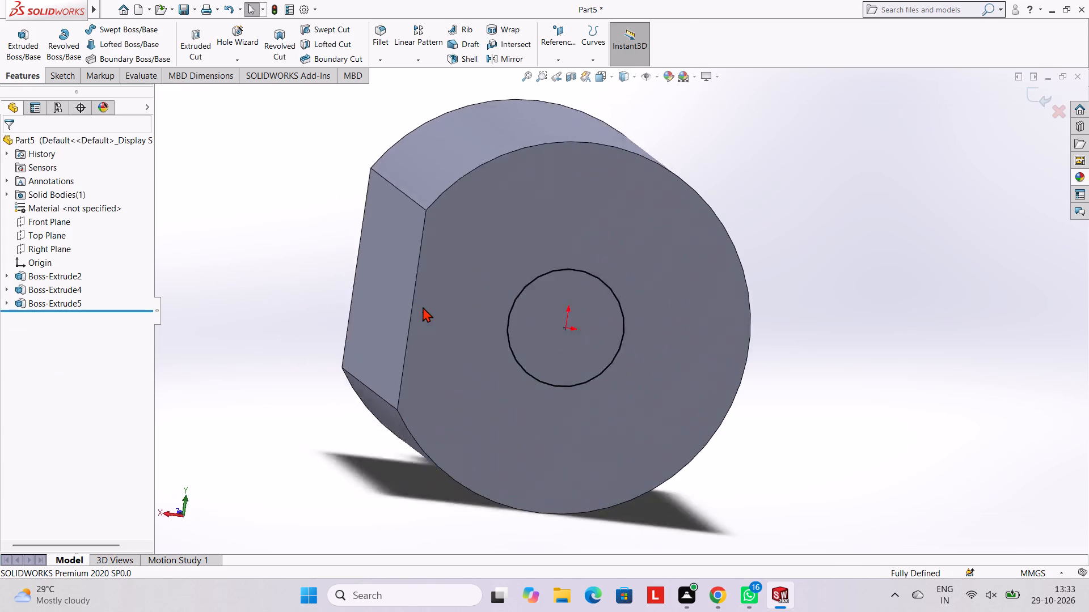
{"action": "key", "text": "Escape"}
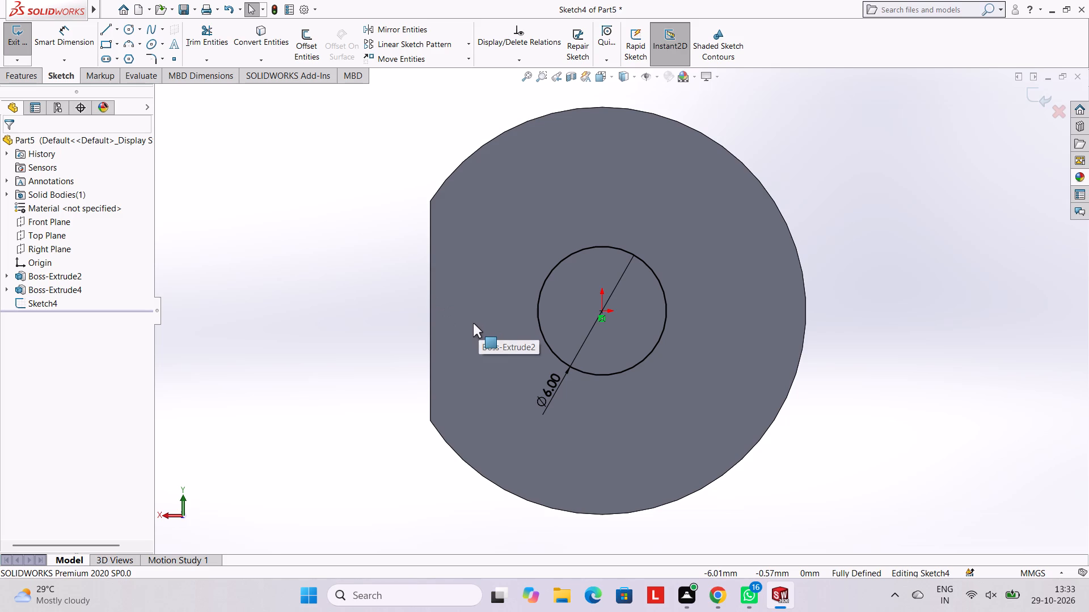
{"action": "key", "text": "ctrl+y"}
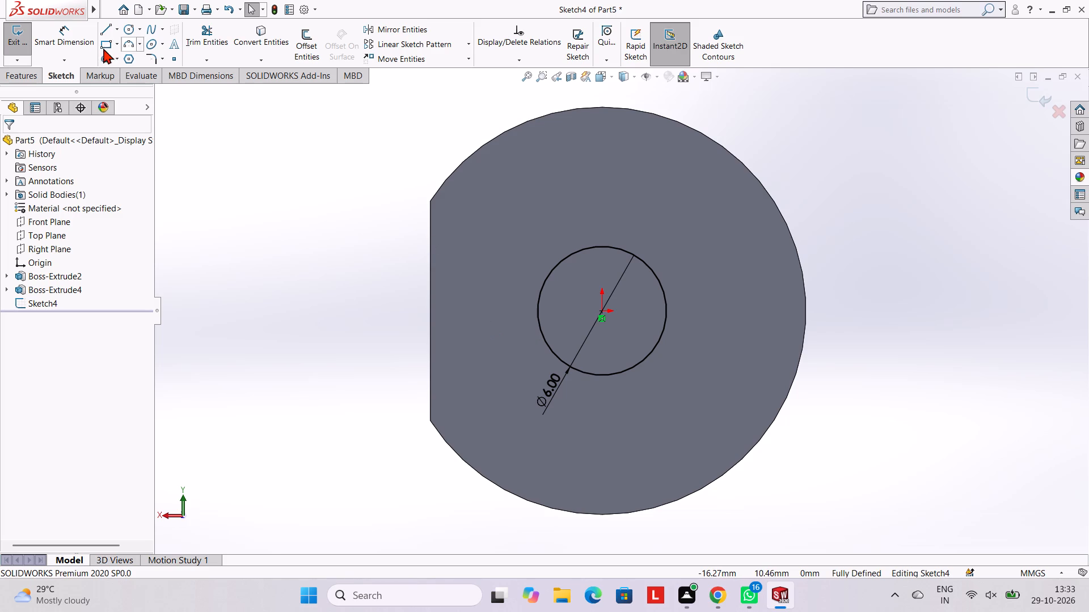
Extrude the back face's 6 mm circle outward as a merged blind boss 2.5 mm deep.
{"action": "left_click", "coordinate": [25, 74]}
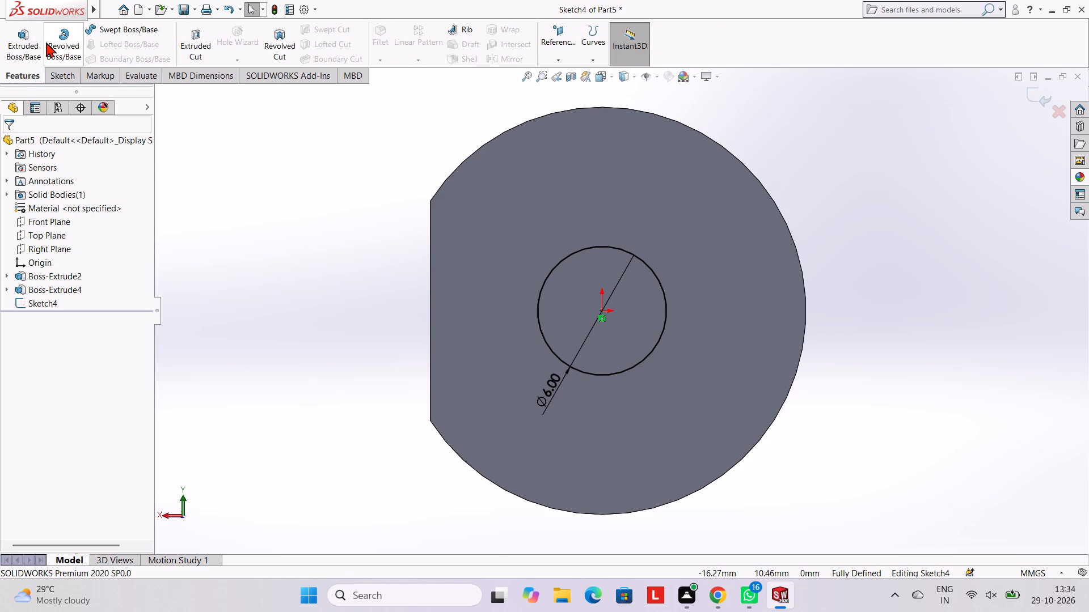
{"action": "left_click", "coordinate": [31, 39]}
{"action": "left_click", "coordinate": [11, 143]}
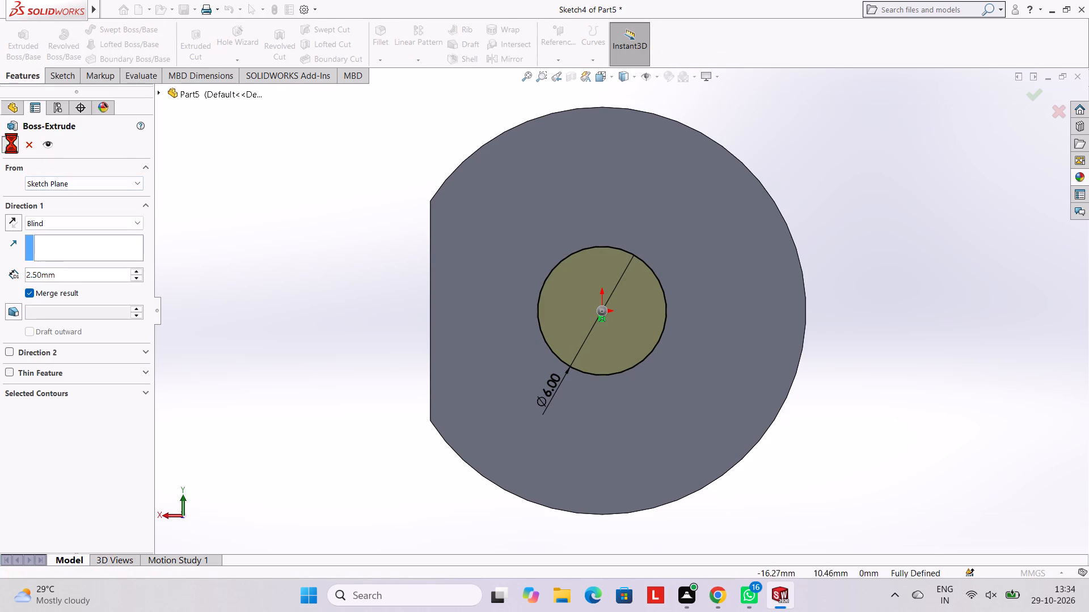
{"action": "left_click", "coordinate": [309, 193]}
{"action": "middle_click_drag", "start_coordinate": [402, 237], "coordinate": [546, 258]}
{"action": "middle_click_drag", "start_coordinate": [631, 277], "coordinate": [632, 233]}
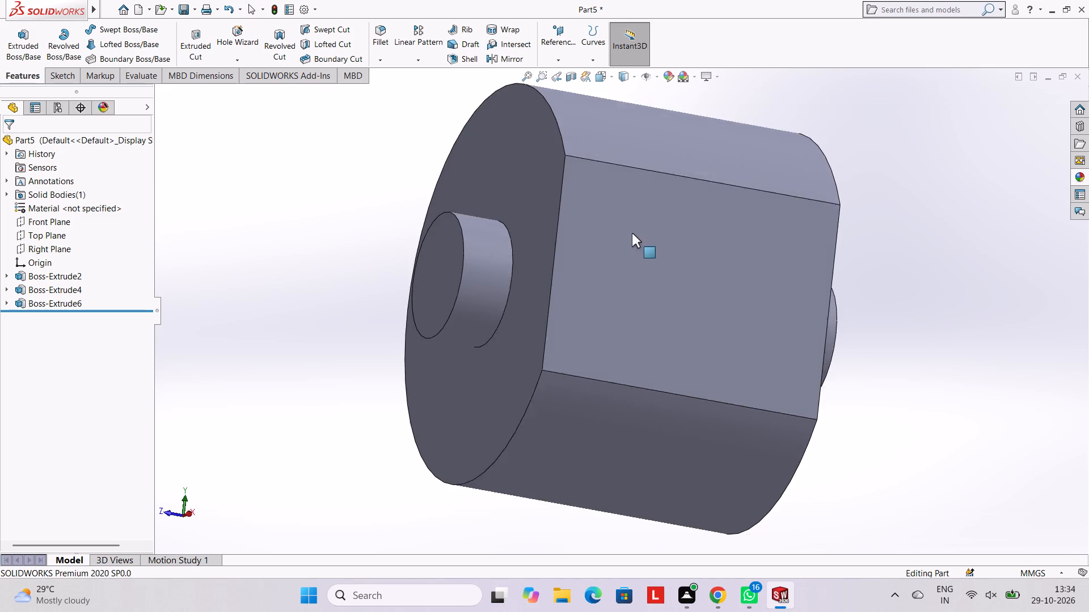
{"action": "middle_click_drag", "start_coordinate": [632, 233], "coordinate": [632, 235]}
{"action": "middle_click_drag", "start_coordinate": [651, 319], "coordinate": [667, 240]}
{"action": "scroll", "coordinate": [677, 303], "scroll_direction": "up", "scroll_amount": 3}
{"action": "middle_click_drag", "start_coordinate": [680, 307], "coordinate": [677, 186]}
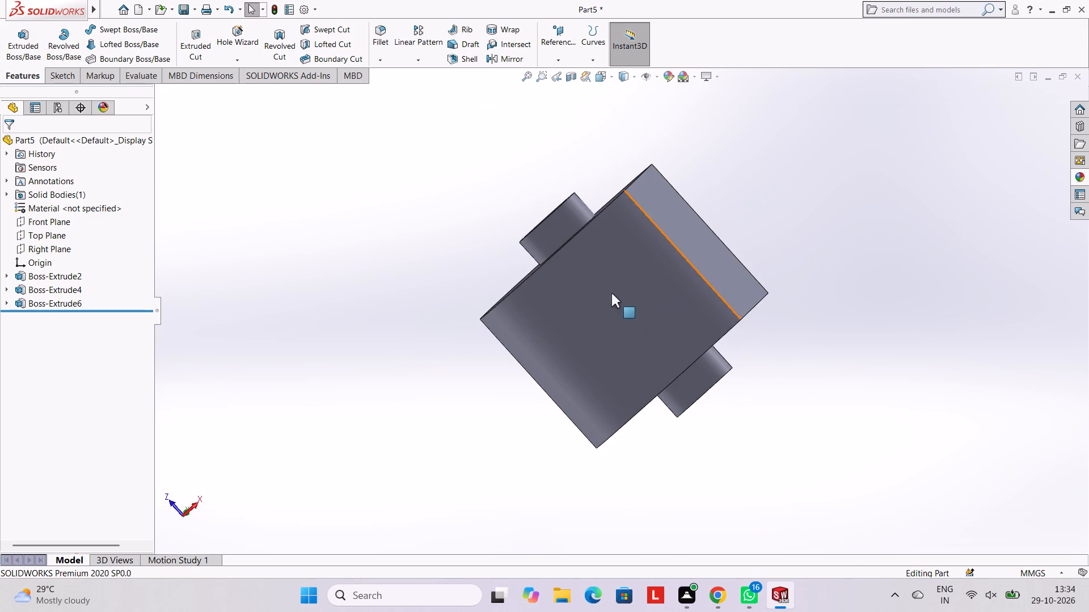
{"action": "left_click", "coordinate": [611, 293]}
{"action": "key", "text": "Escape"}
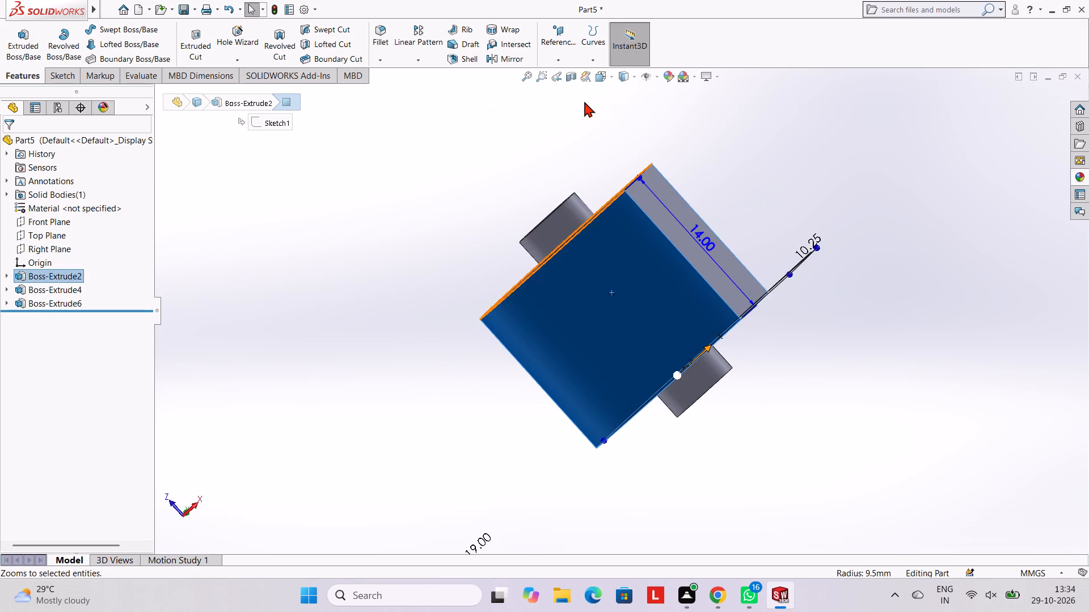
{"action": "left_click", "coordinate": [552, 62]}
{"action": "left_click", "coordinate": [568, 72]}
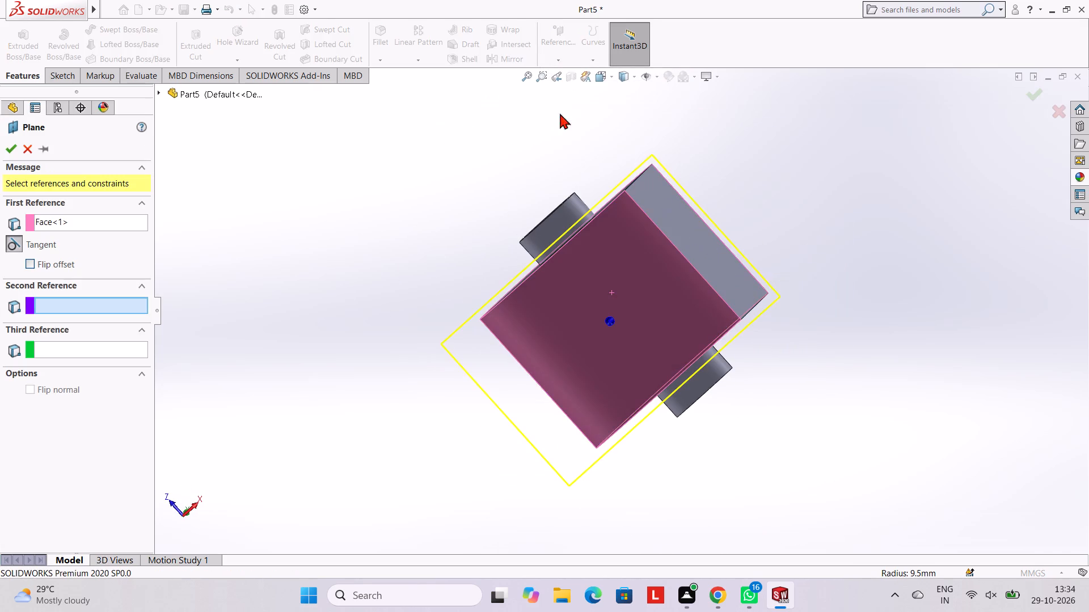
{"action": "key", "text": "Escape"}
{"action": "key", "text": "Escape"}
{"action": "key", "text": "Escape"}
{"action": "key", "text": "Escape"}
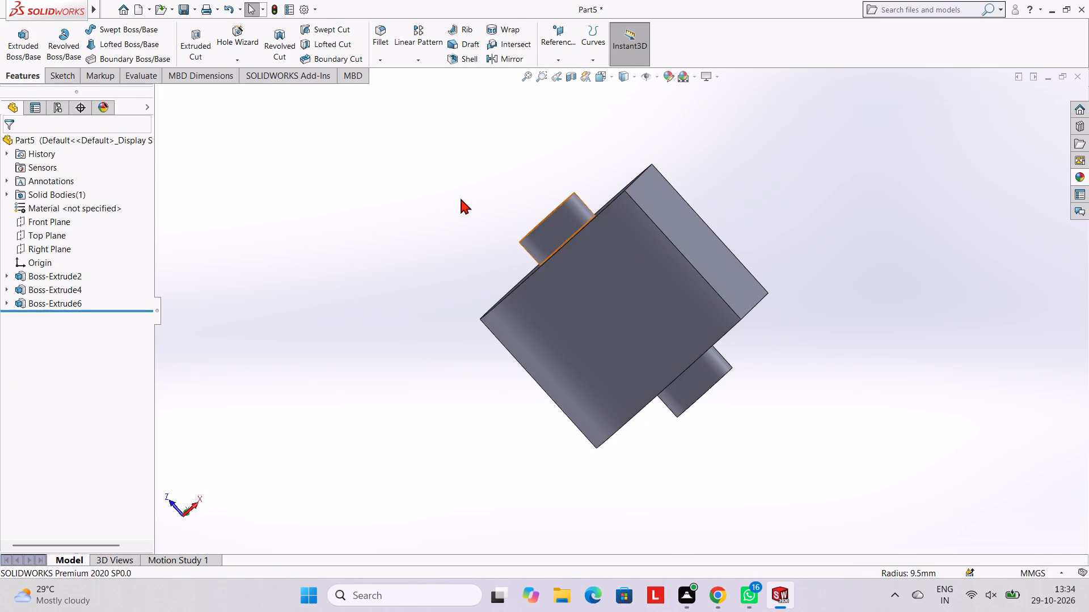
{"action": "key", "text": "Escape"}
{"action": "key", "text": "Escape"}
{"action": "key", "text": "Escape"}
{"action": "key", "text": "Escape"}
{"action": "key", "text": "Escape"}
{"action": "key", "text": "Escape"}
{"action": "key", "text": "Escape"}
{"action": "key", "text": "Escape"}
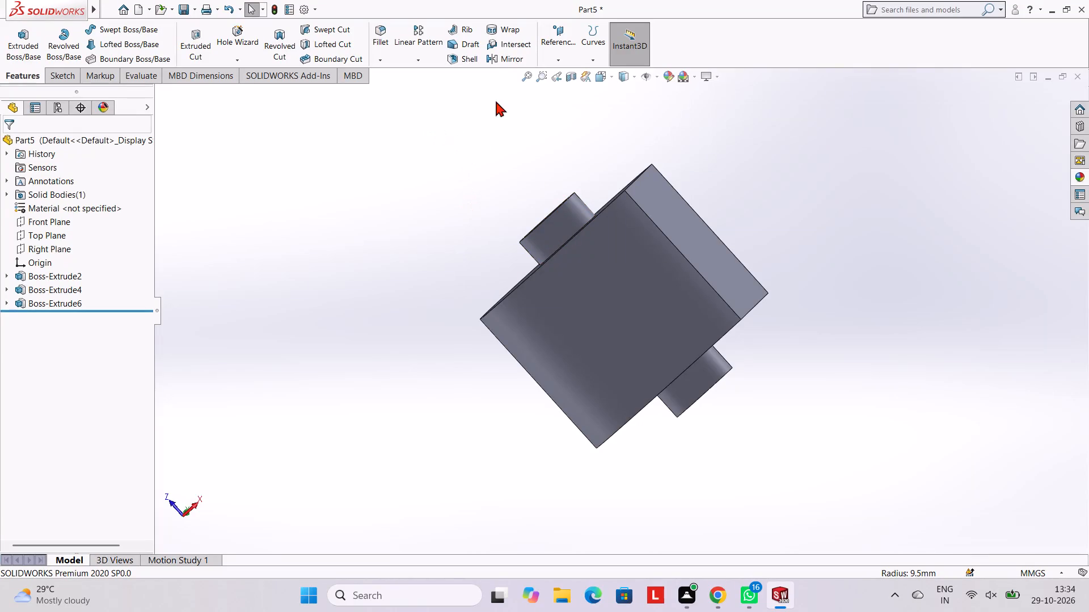
Create a reference plane offset 10 mm from the Top Plane, just outside the body's curved side.
{"action": "left_click", "coordinate": [562, 59]}
{"action": "left_click", "coordinate": [559, 75]}
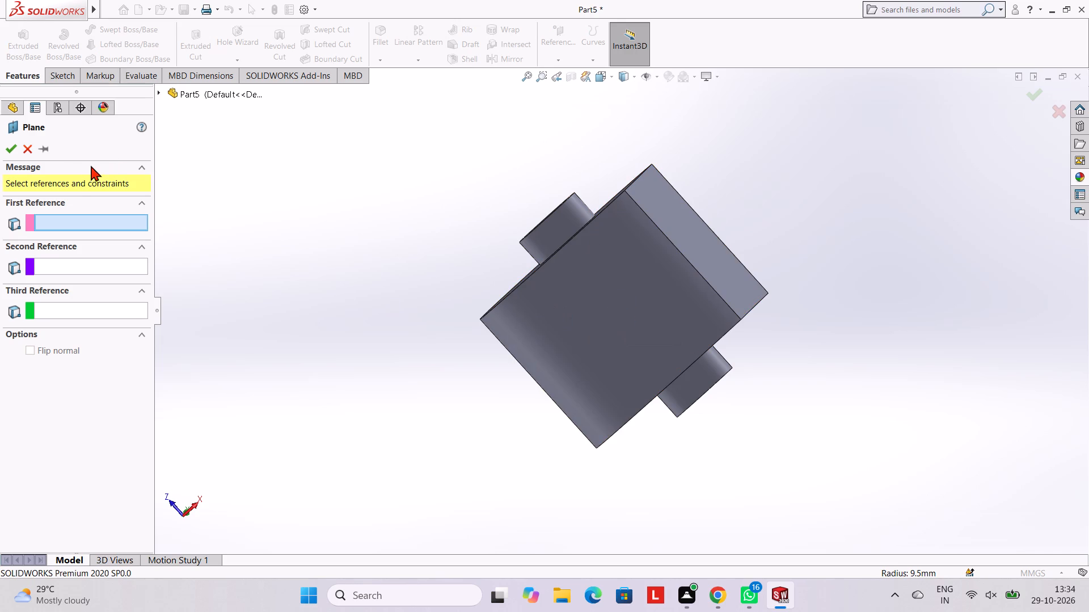
{"action": "left_click", "coordinate": [203, 93]}
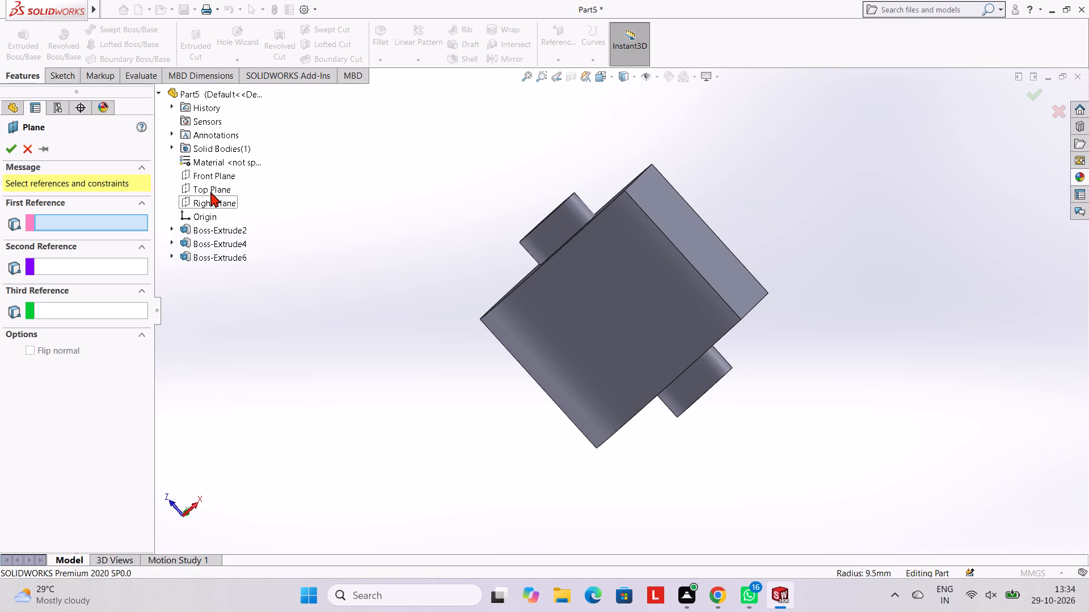
{"action": "left_click", "coordinate": [210, 192]}
{"action": "middle_click_drag", "start_coordinate": [332, 193], "coordinate": [422, 289]}
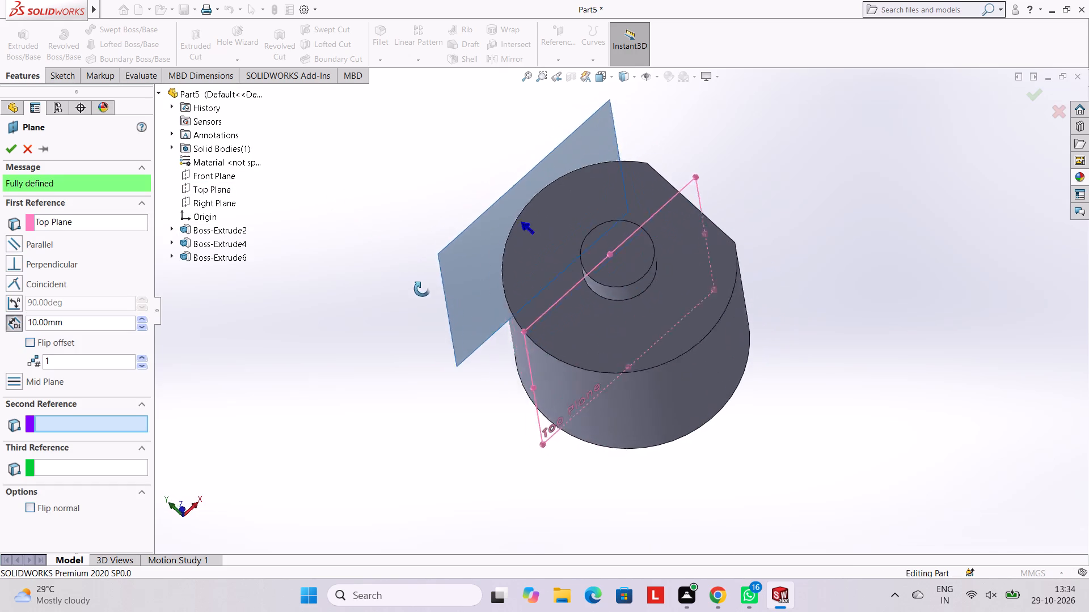
{"action": "middle_click_drag", "start_coordinate": [422, 289], "coordinate": [448, 283]}
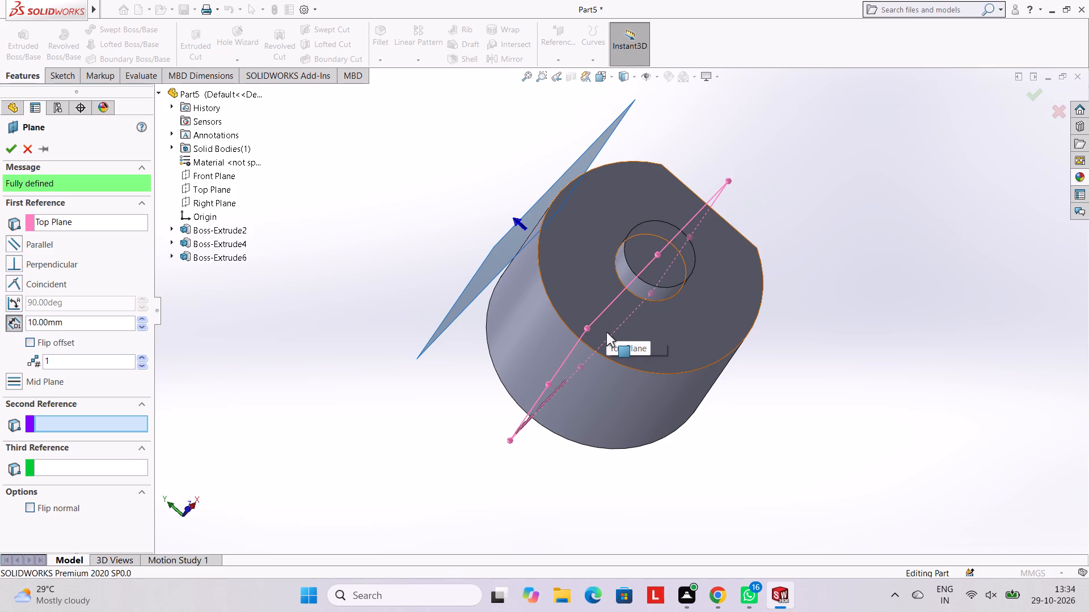
{"action": "scroll", "coordinate": [522, 254], "scroll_direction": "down", "scroll_amount": 1}
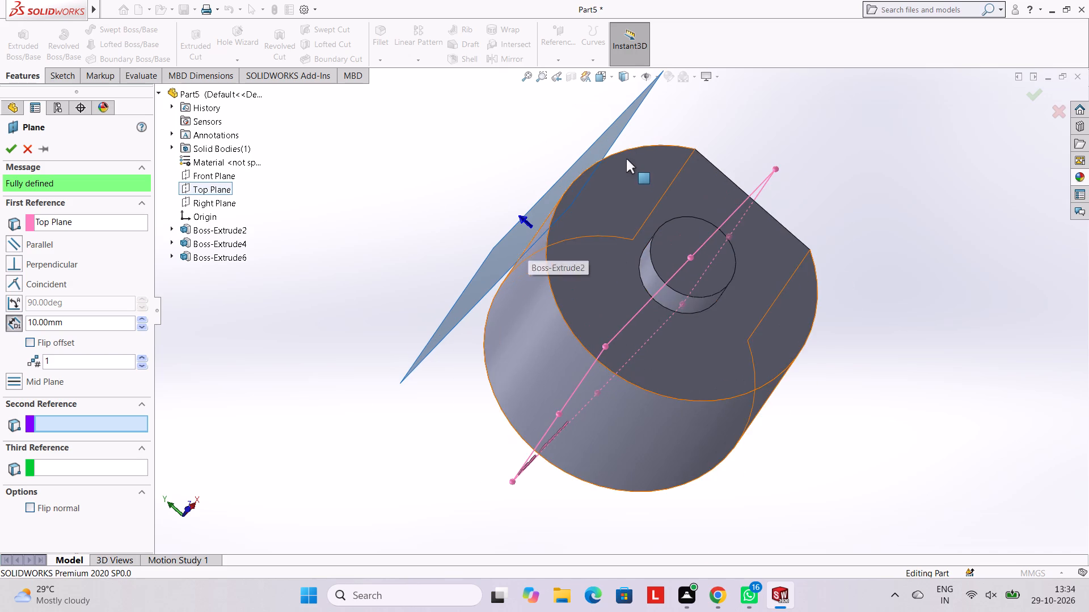
{"action": "scroll", "coordinate": [626, 160], "scroll_direction": "down", "scroll_amount": 2}
{"action": "middle_click_drag", "start_coordinate": [592, 297], "coordinate": [616, 235]}
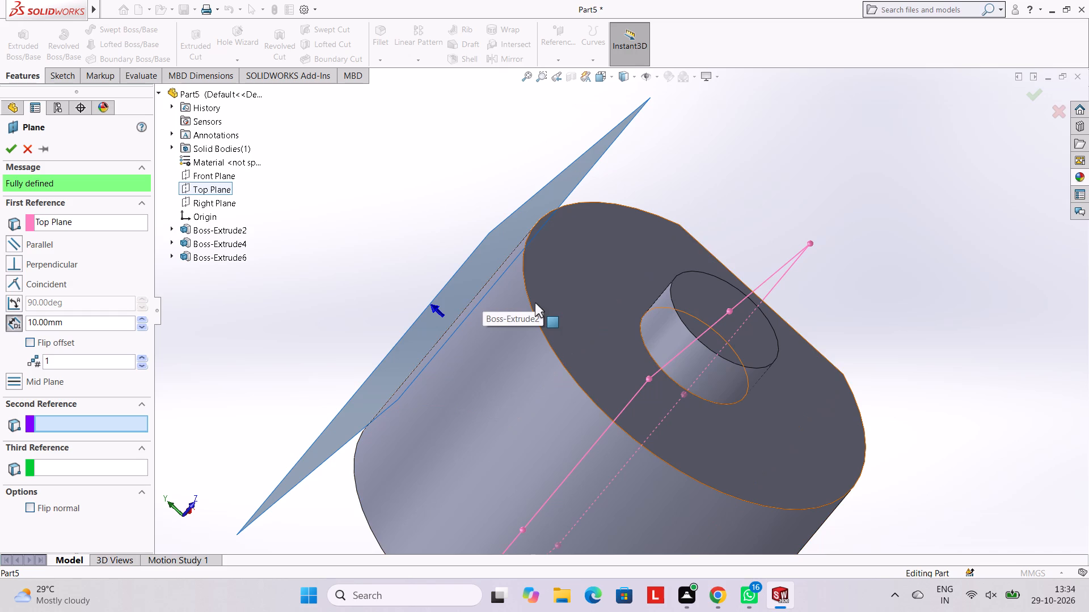
{"action": "scroll", "coordinate": [577, 280], "scroll_direction": "up", "scroll_amount": 2}
{"action": "scroll", "coordinate": [582, 283], "scroll_direction": "down", "scroll_amount": 1}
{"action": "middle_click_drag", "start_coordinate": [575, 283], "coordinate": [583, 290]}
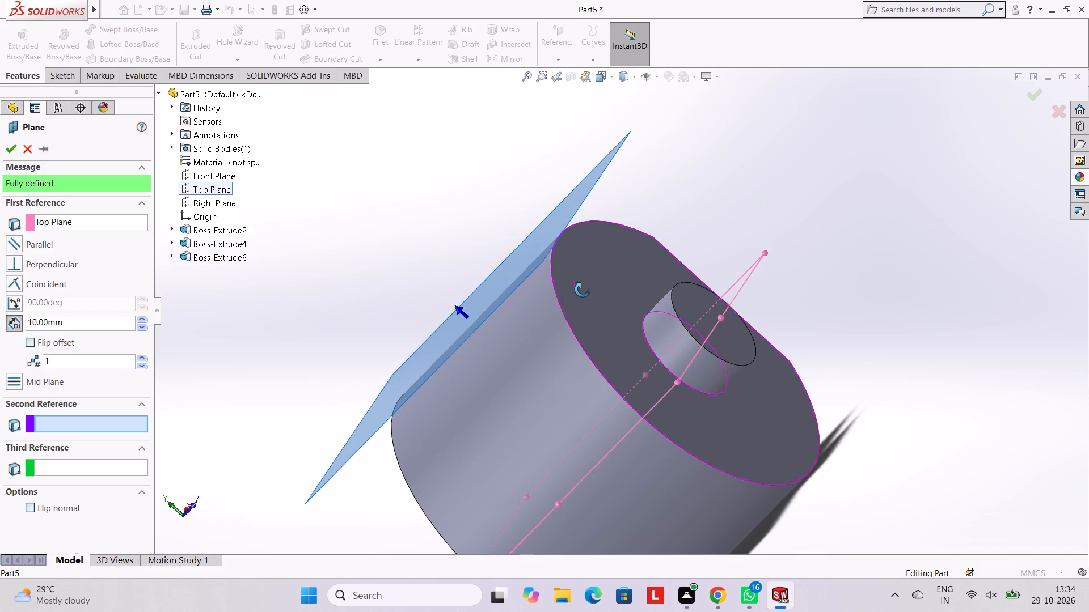
{"action": "middle_click_drag", "start_coordinate": [583, 290], "coordinate": [581, 289]}
{"action": "middle_click_drag", "start_coordinate": [647, 333], "coordinate": [642, 296]}
{"action": "scroll", "coordinate": [640, 313], "scroll_direction": "up", "scroll_amount": 5}
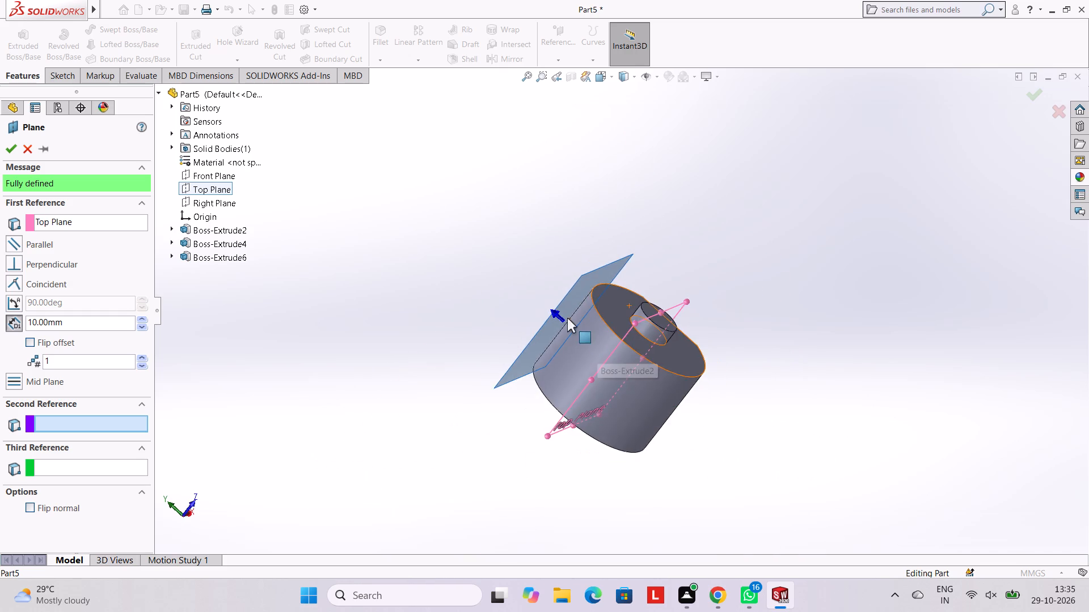
{"action": "middle_click_drag", "start_coordinate": [568, 318], "coordinate": [584, 333]}
{"action": "scroll", "coordinate": [583, 305], "scroll_direction": "down", "scroll_amount": 5}
{"action": "scroll", "coordinate": [613, 355], "scroll_direction": "down", "scroll_amount": 1}
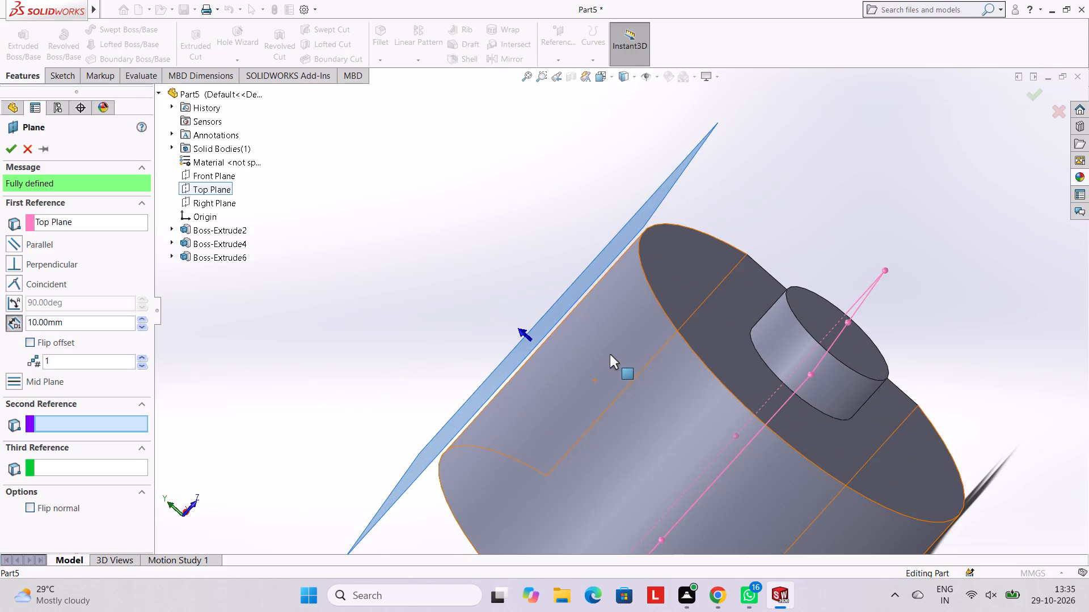
{"action": "middle_click_drag", "start_coordinate": [598, 343], "coordinate": [593, 336]}
{"action": "scroll", "coordinate": [596, 352], "scroll_direction": "up", "scroll_amount": 6}
{"action": "middle_click_drag", "start_coordinate": [542, 340], "coordinate": [547, 358]}
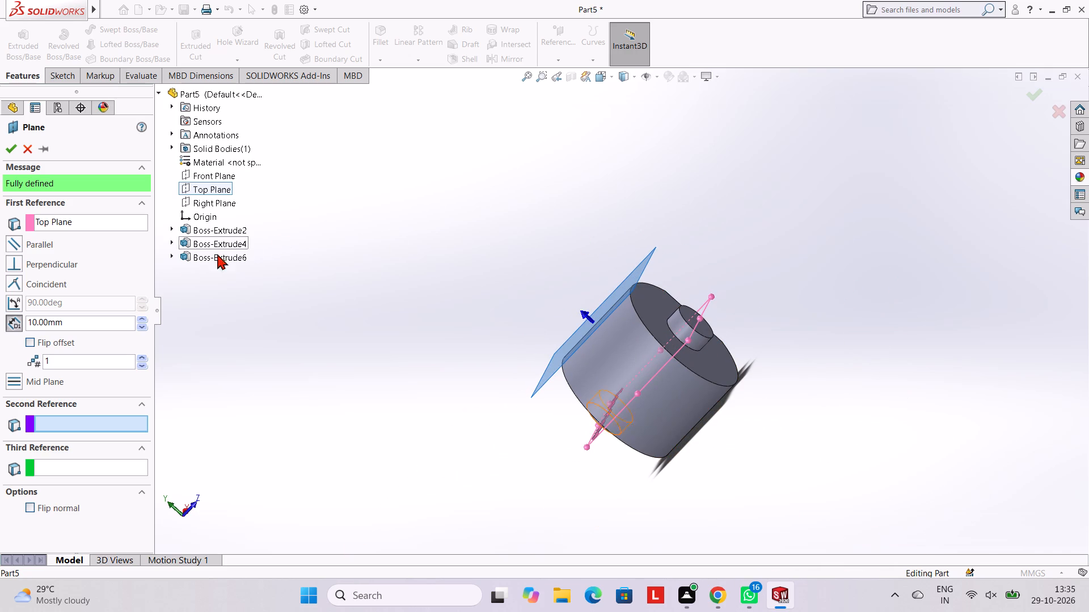
{"action": "left_click", "coordinate": [16, 147]}
{"action": "left_click", "coordinate": [428, 232]}
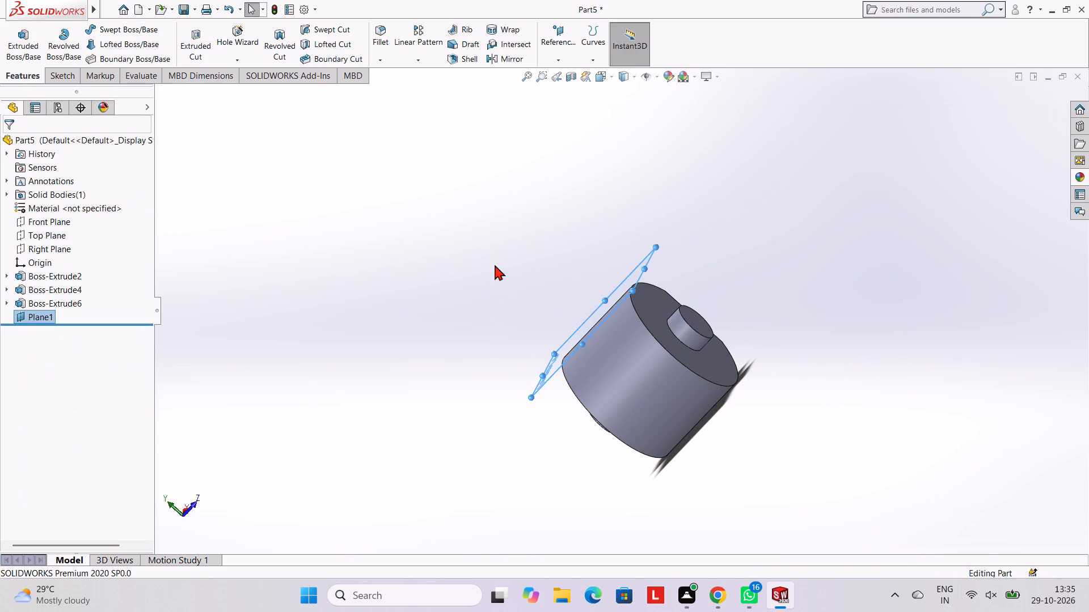
Sketch a 10 mm diameter circle on the new offset plane, centred midway along the body's length in line with the origin.
{"action": "middle_click_drag", "start_coordinate": [625, 300], "coordinate": [643, 270]}
{"action": "middle_click_drag", "start_coordinate": [539, 299], "coordinate": [561, 322]}
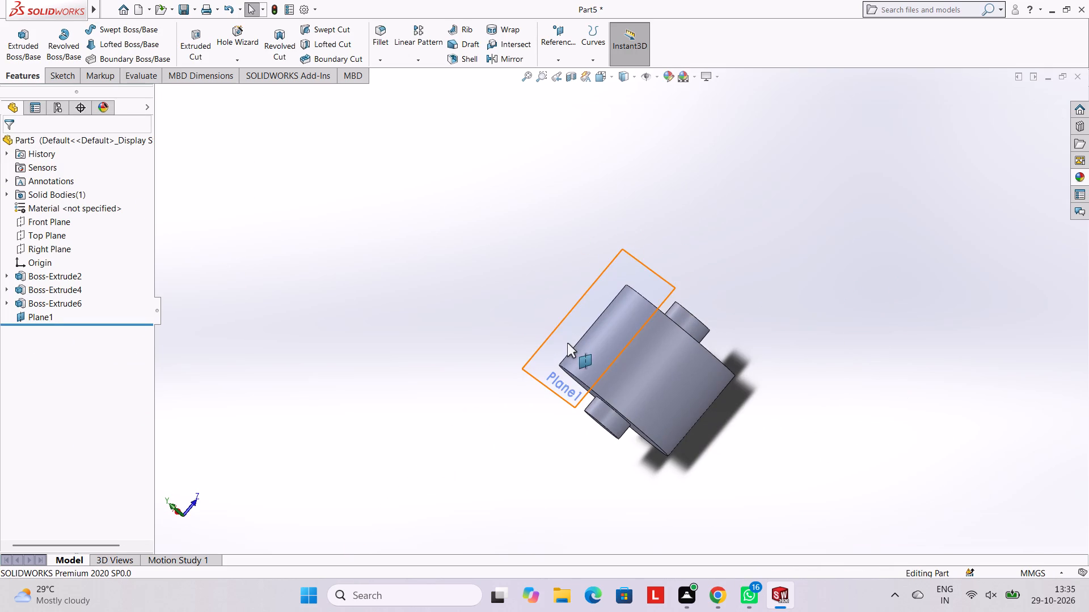
{"action": "left_click", "coordinate": [558, 345]}
{"action": "left_click", "coordinate": [606, 314]}
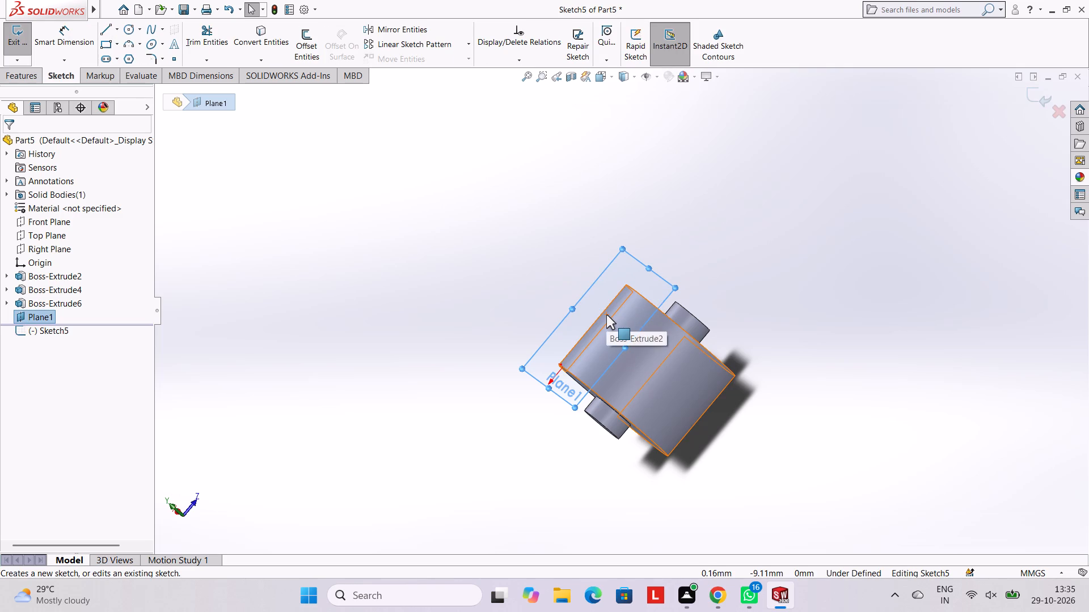
{"action": "key", "text": "ctrl+8"}
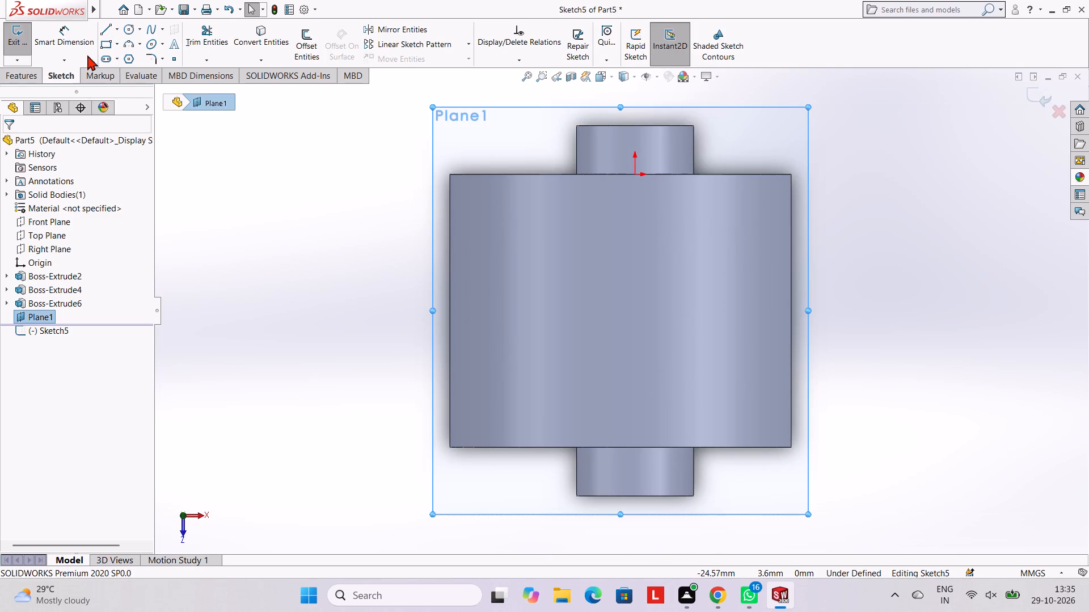
{"action": "left_click", "coordinate": [132, 32]}
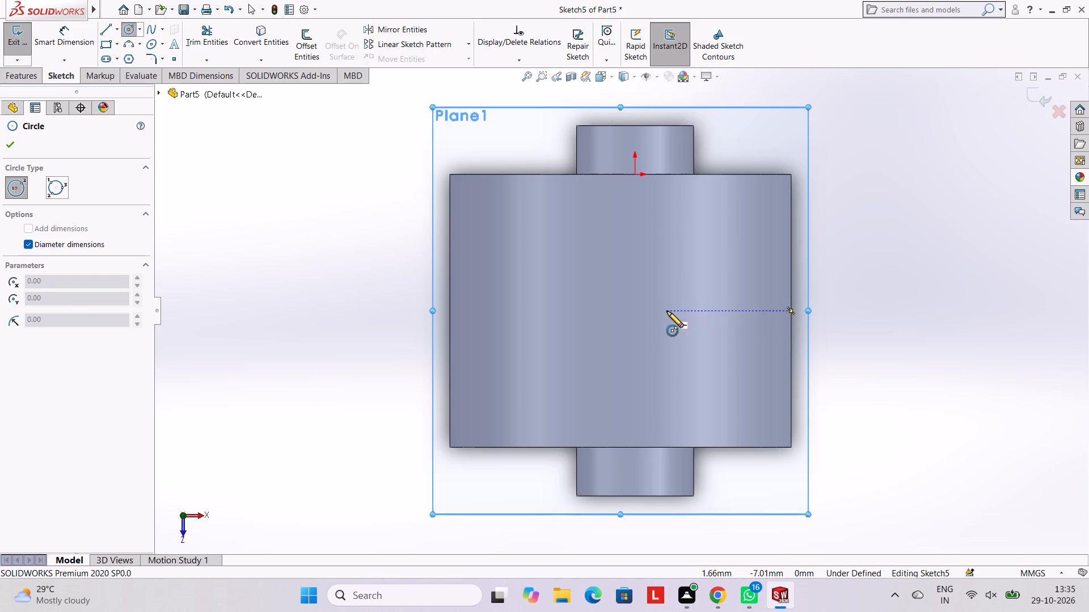
{"action": "left_click", "coordinate": [632, 312]}
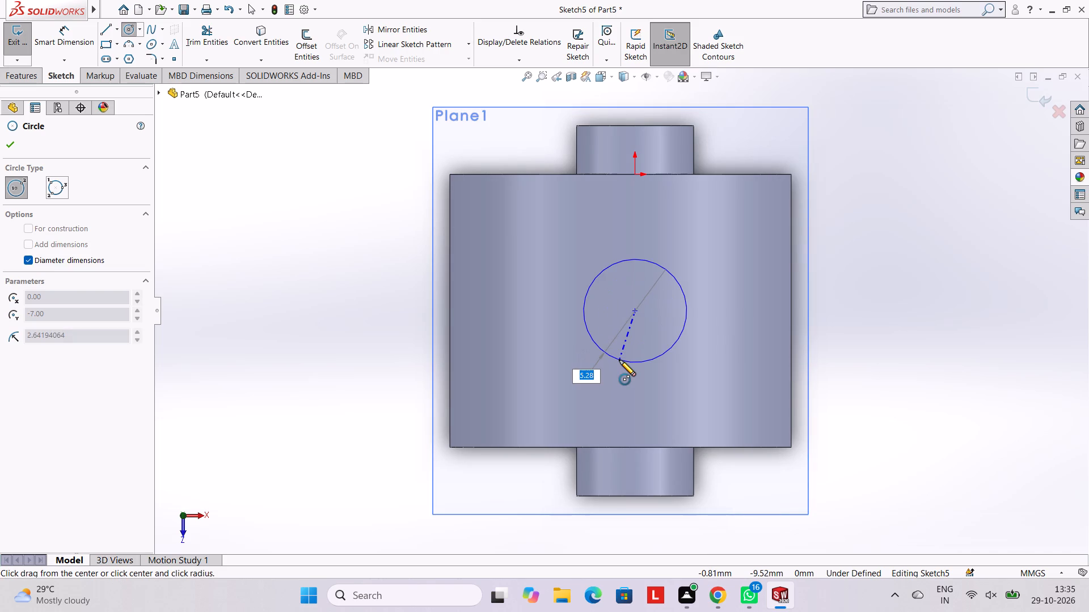
{"action": "type", "text": "10"}
{"action": "key", "text": "Return"}
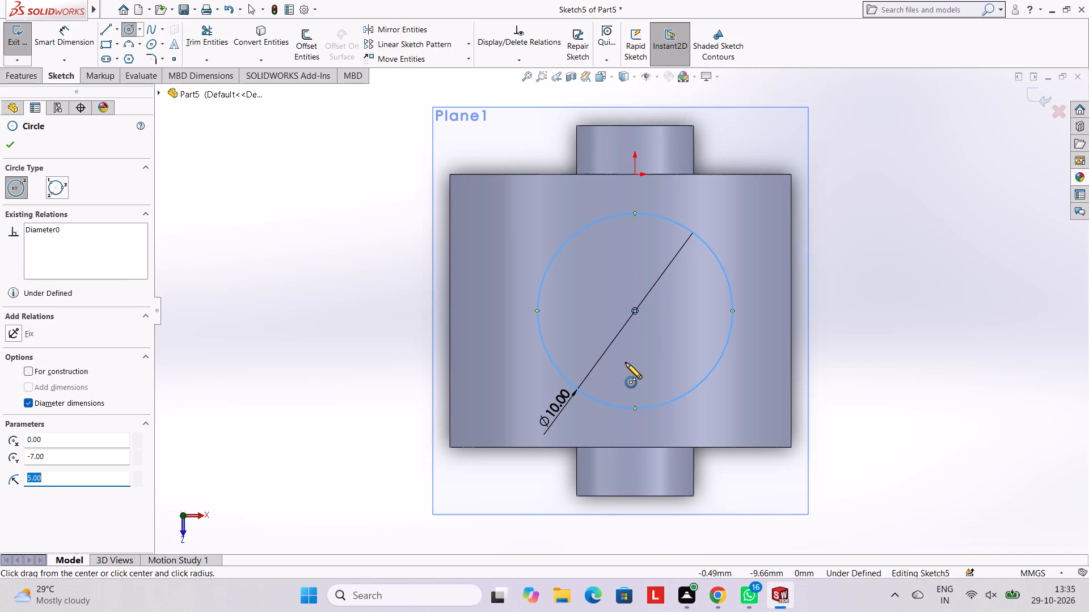
{"action": "key", "text": "Escape"}
{"action": "key", "text": "Escape"}
{"action": "key", "text": "Escape"}
{"action": "key", "text": "Escape"}
{"action": "key", "text": "Escape"}
{"action": "key", "text": "Escape"}
{"action": "key", "text": "Escape"}
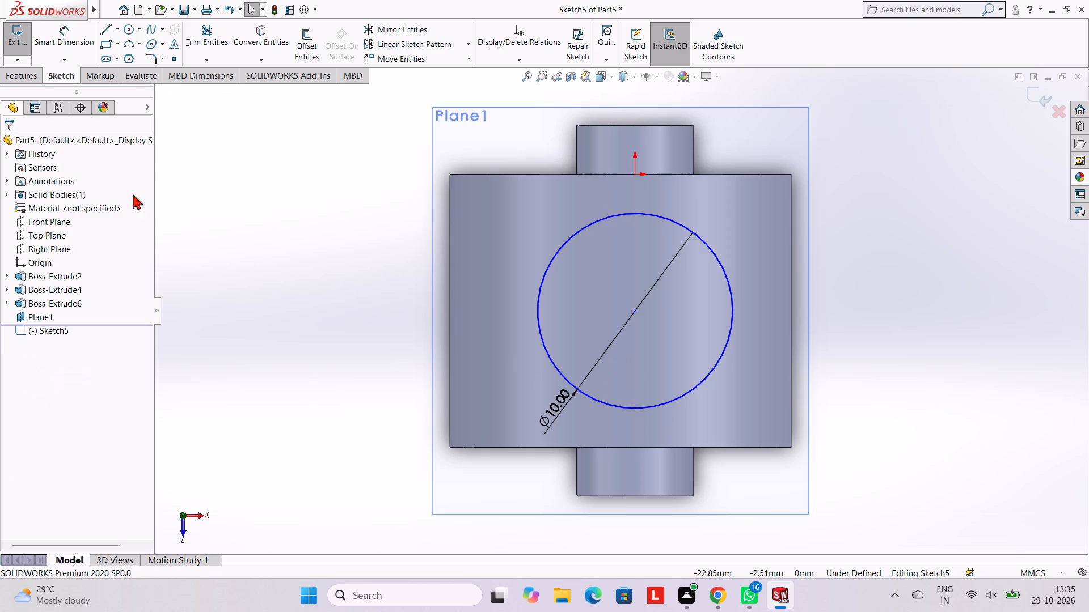
{"action": "key", "text": "Escape"}
{"action": "key", "text": "Escape"}
Dimension the circle's centre horizontally at 8 mm from the body's flat side edge.
{"action": "left_click", "coordinate": [62, 48]}
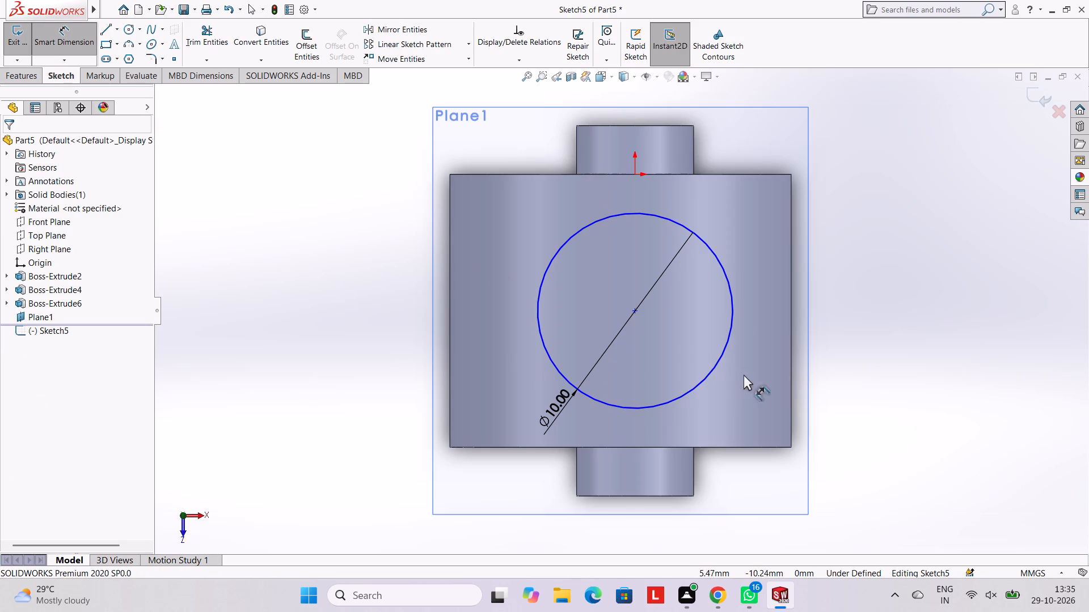
{"action": "left_click", "coordinate": [636, 313]}
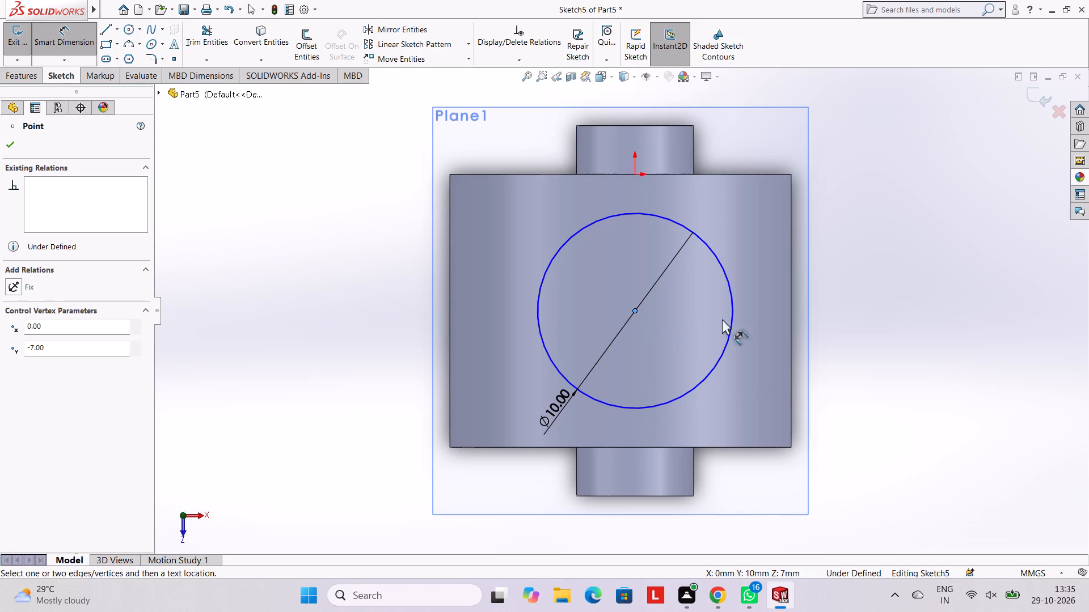
{"action": "left_click", "coordinate": [792, 322]}
{"action": "left_click", "coordinate": [889, 456]}
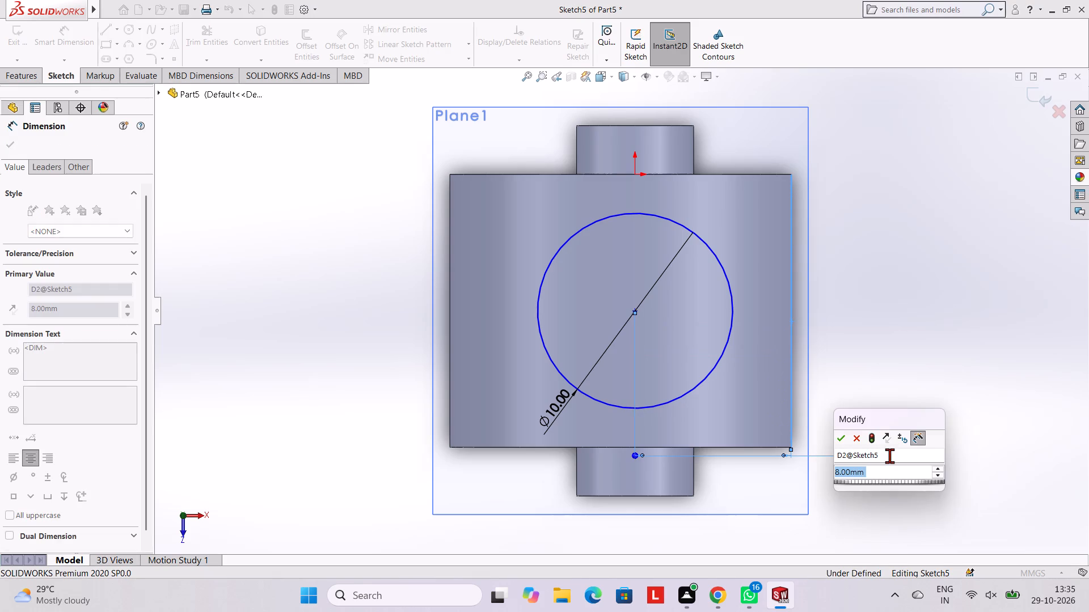
{"action": "left_click", "coordinate": [842, 436]}
{"action": "key", "text": "Escape"}
{"action": "key", "text": "Escape"}
{"action": "key", "text": "Escape"}
{"action": "key", "text": "Escape"}
{"action": "key", "text": "Escape"}
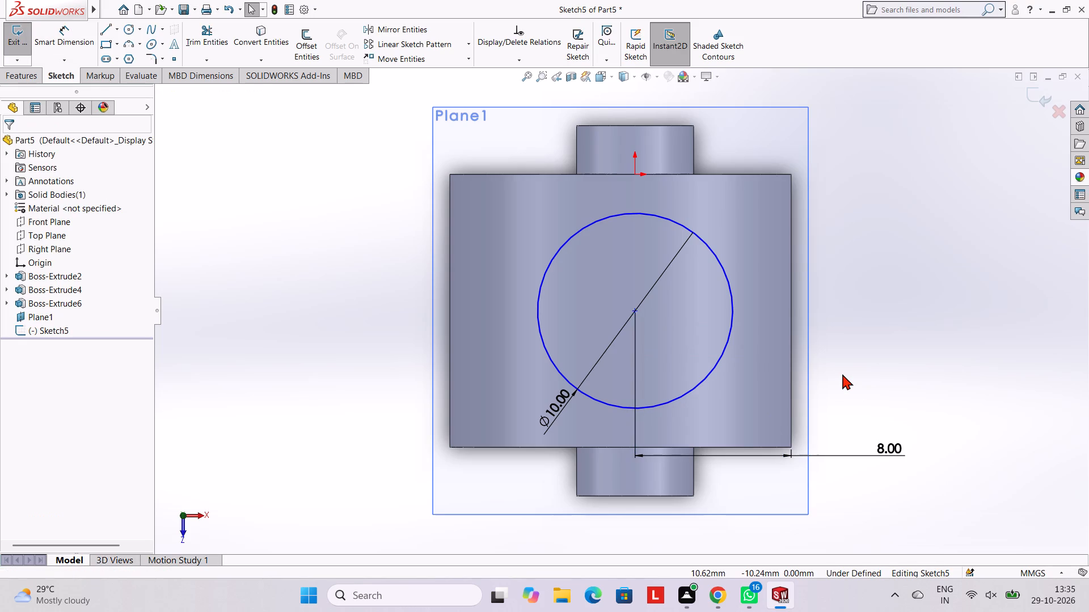
{"action": "key", "text": "Escape"}
{"action": "key", "text": "Escape"}
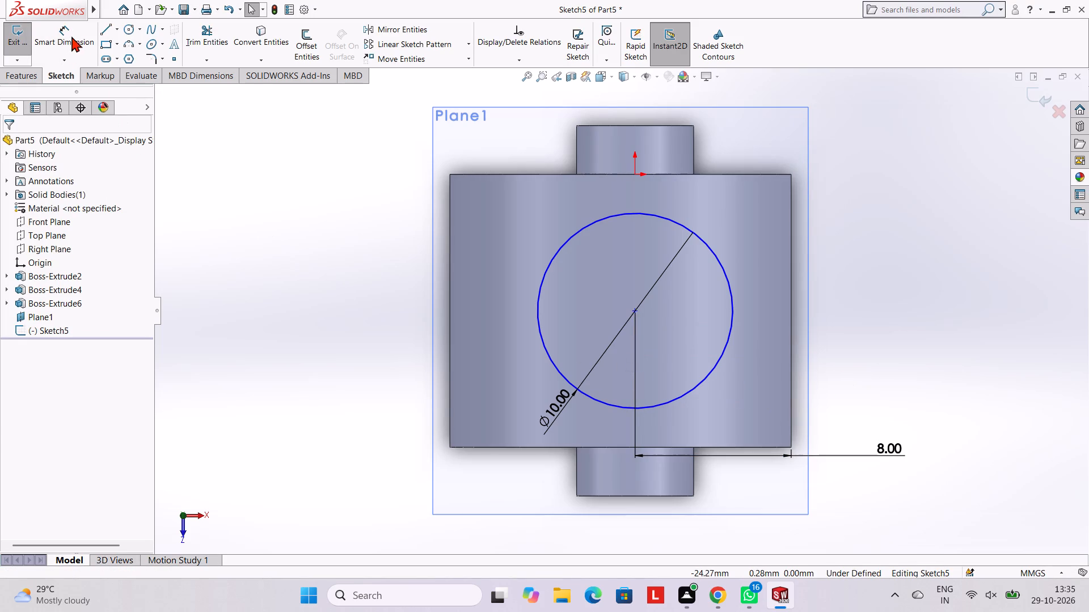
Dimension the circle's centre at 9.5 mm from the outer end of the boss on the origin side.
{"action": "left_click", "coordinate": [76, 33]}
{"action": "left_click", "coordinate": [644, 127]}
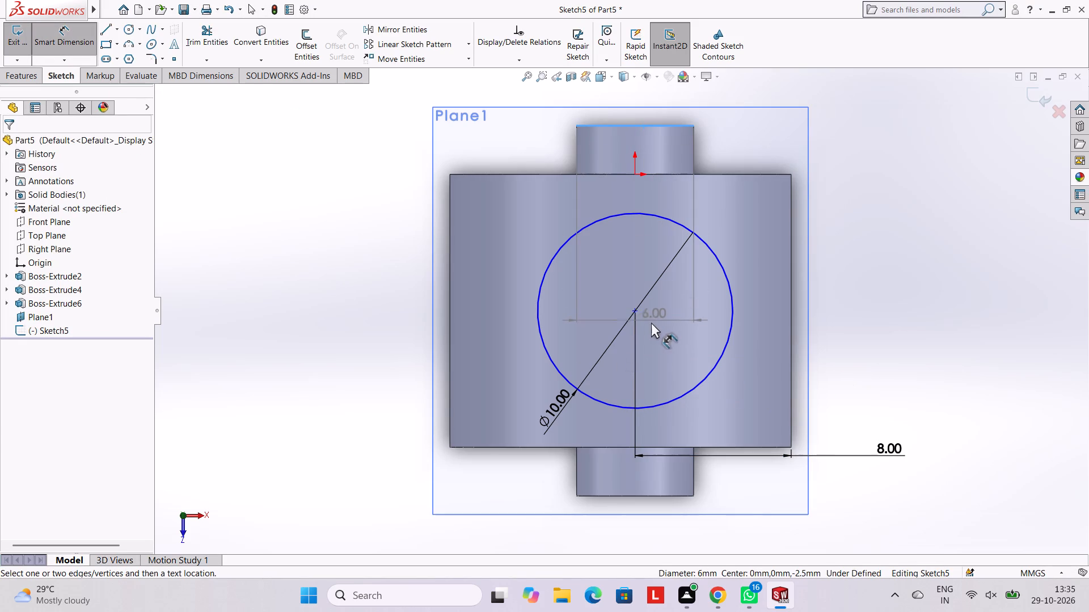
{"action": "left_click", "coordinate": [636, 311]}
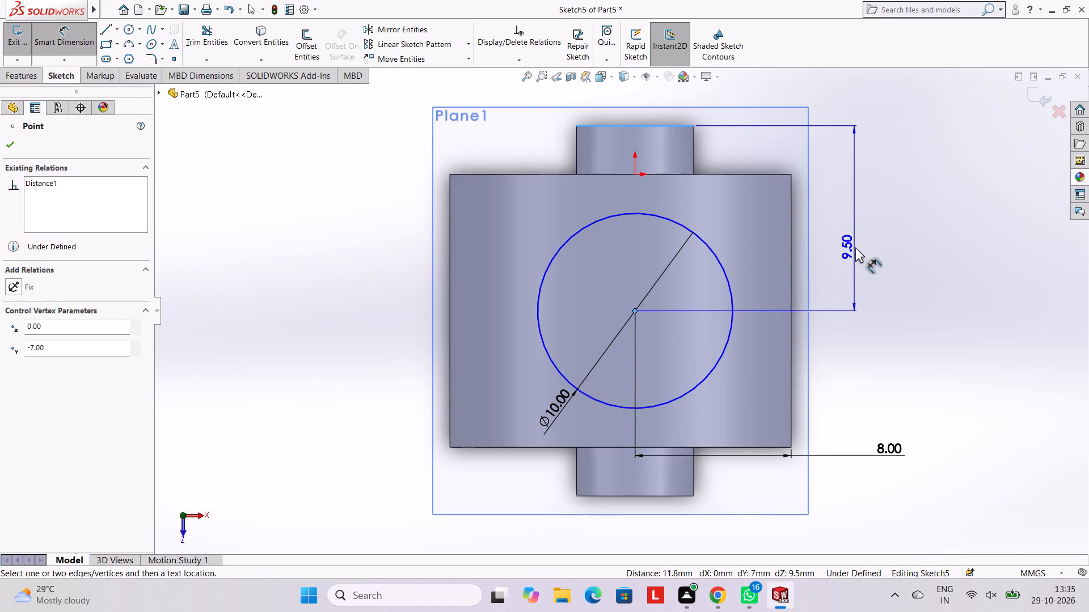
{"action": "left_click", "coordinate": [855, 247]}
{"action": "left_click", "coordinate": [809, 228]}
{"action": "left_click", "coordinate": [837, 181]}
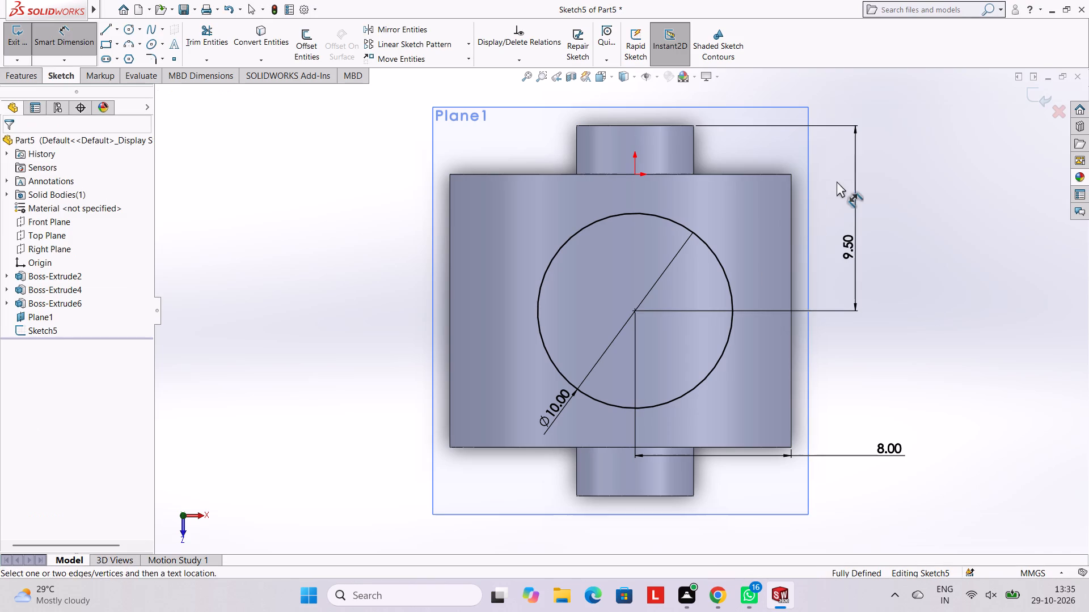
{"action": "key", "text": "Escape"}
{"action": "key", "text": "Escape"}
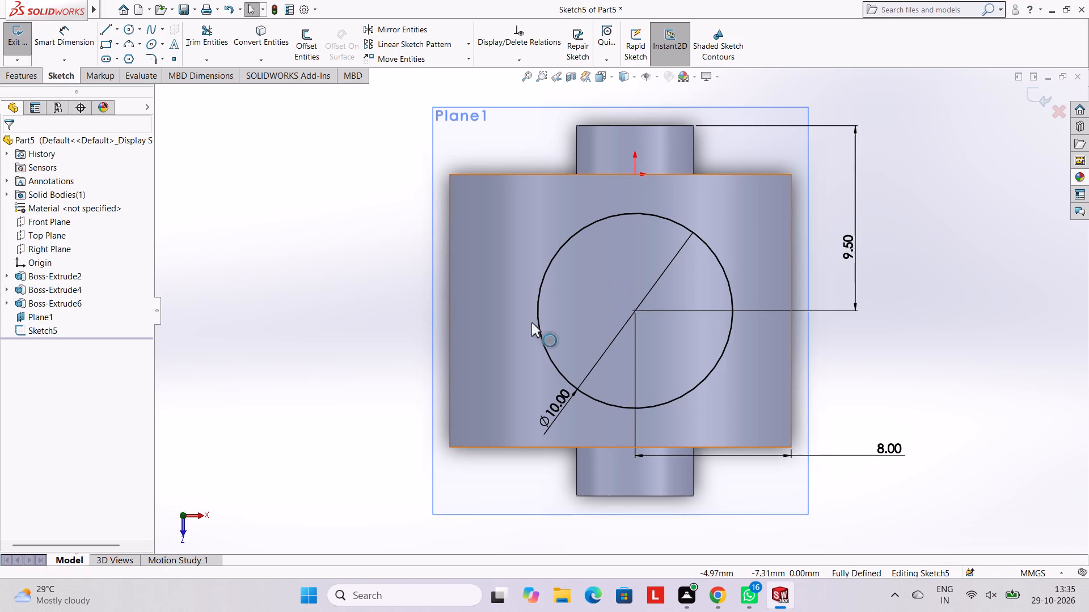
Cut the 10 mm circle 4 mm deep from the offset plane into the body's curved side.
{"action": "left_click", "coordinate": [15, 81]}
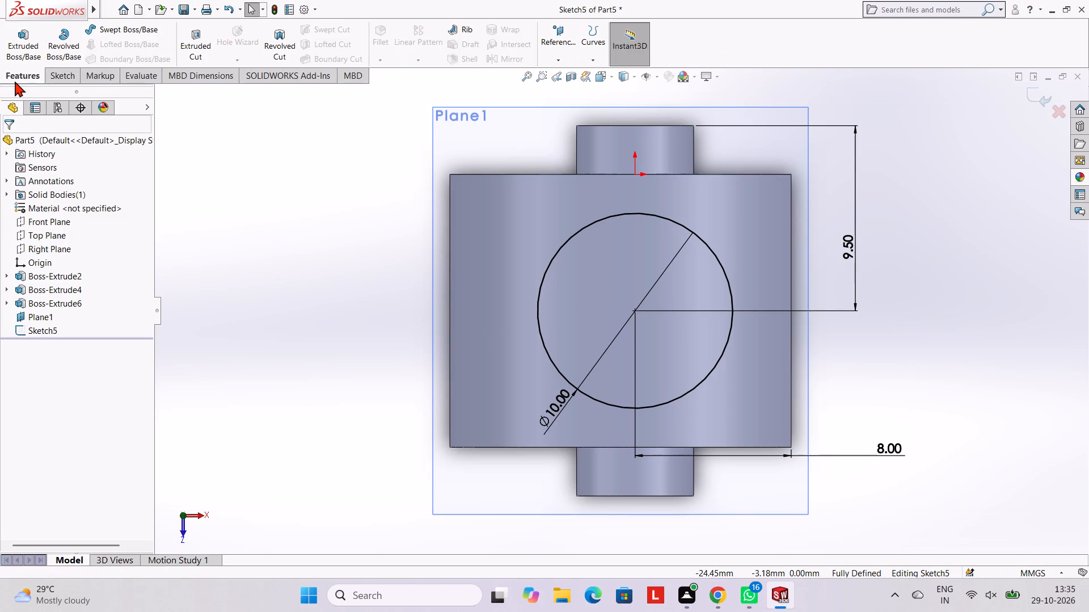
{"action": "left_click", "coordinate": [193, 44]}
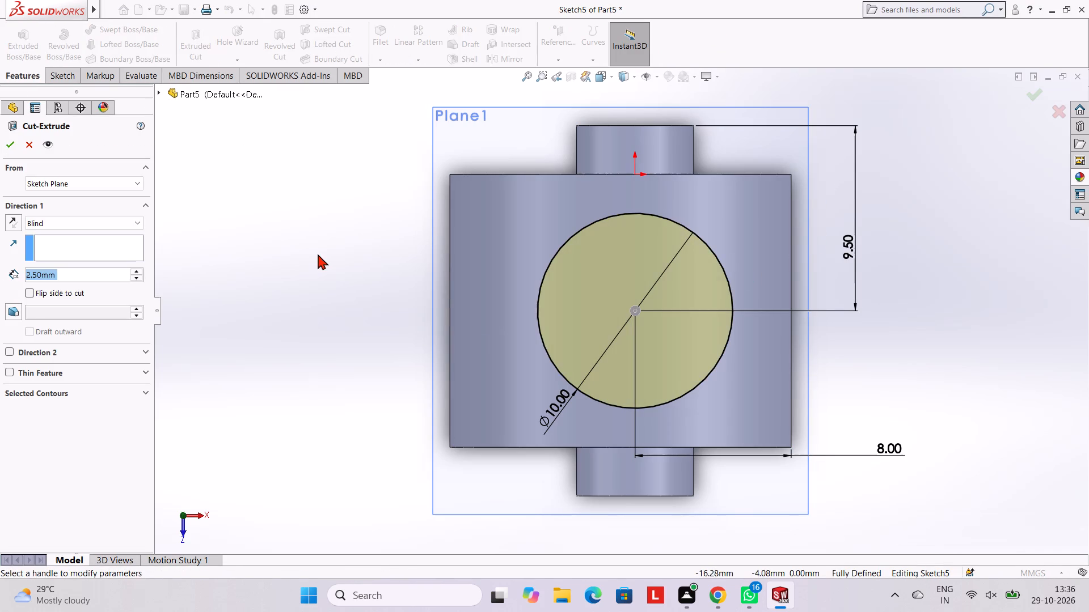
{"action": "middle_click_drag", "start_coordinate": [299, 244], "coordinate": [416, 318]}
{"action": "middle_click_drag", "start_coordinate": [357, 282], "coordinate": [356, 258]}
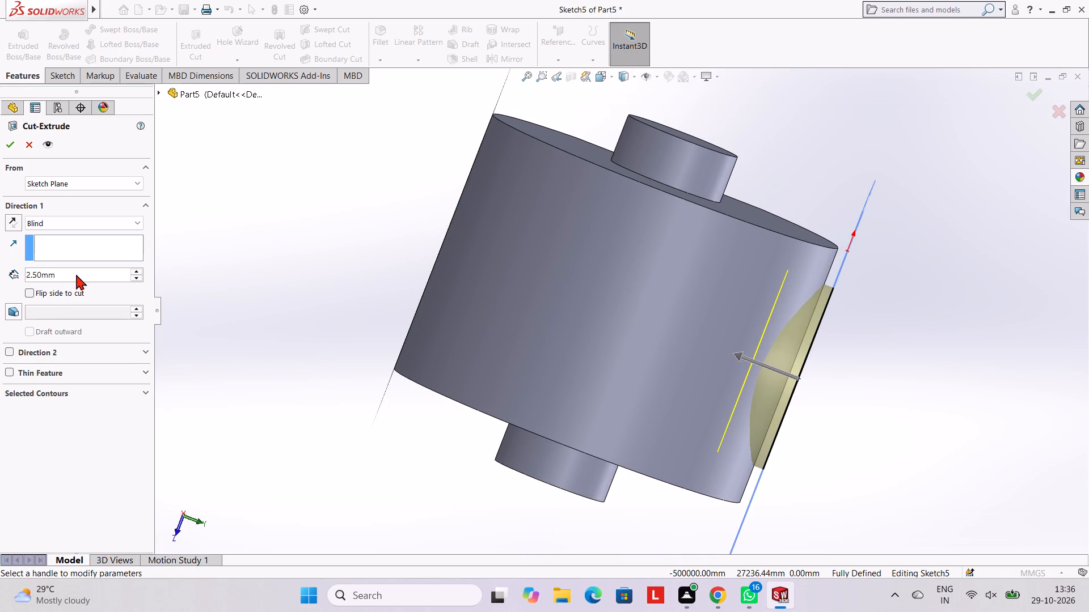
{"action": "left_click", "coordinate": [76, 274]}
{"action": "key", "text": "BackSpace"}
{"action": "key", "text": "BackSpace"}
{"action": "key", "text": "BackSpace"}
{"action": "key", "text": "BackSpace"}
{"action": "key", "text": "BackSpace"}
{"action": "key", "text": "BackSpace"}
{"action": "key", "text": "4"}
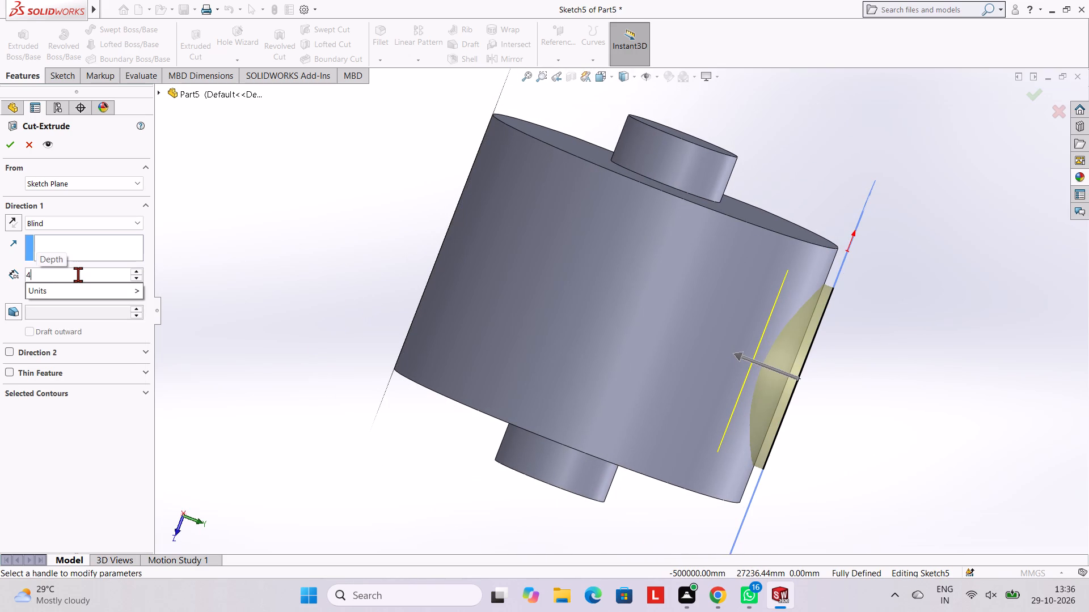
{"action": "key", "text": "Return"}
{"action": "left_click", "coordinate": [15, 147]}
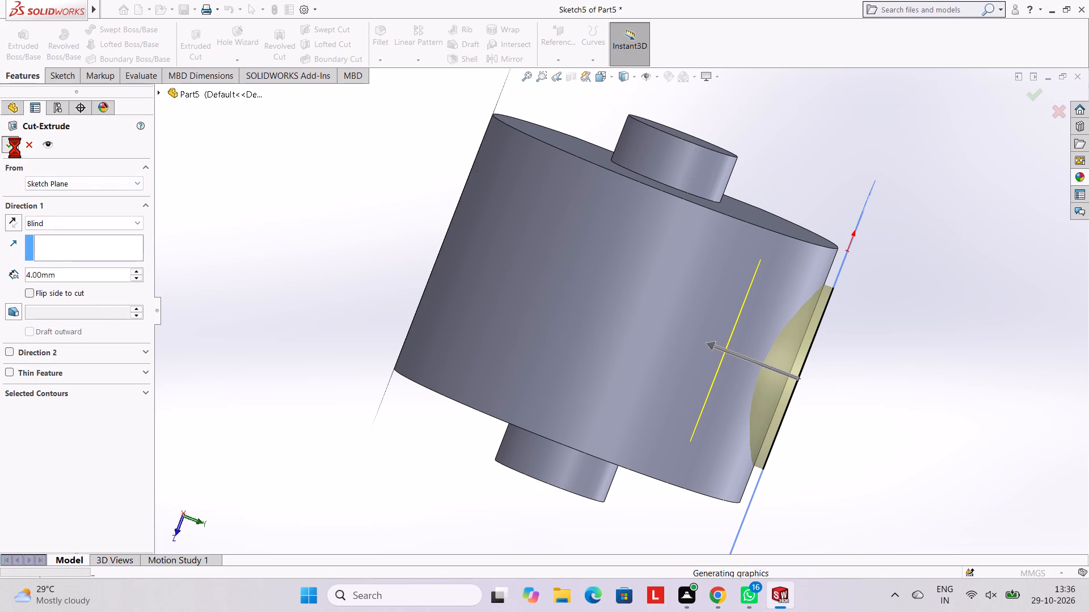
{"action": "left_click", "coordinate": [258, 201]}
Sketch a 6 mm diameter circle on the floor of the round pocket, centred on the pocket.
{"action": "middle_click_drag", "start_coordinate": [675, 313], "coordinate": [603, 278]}
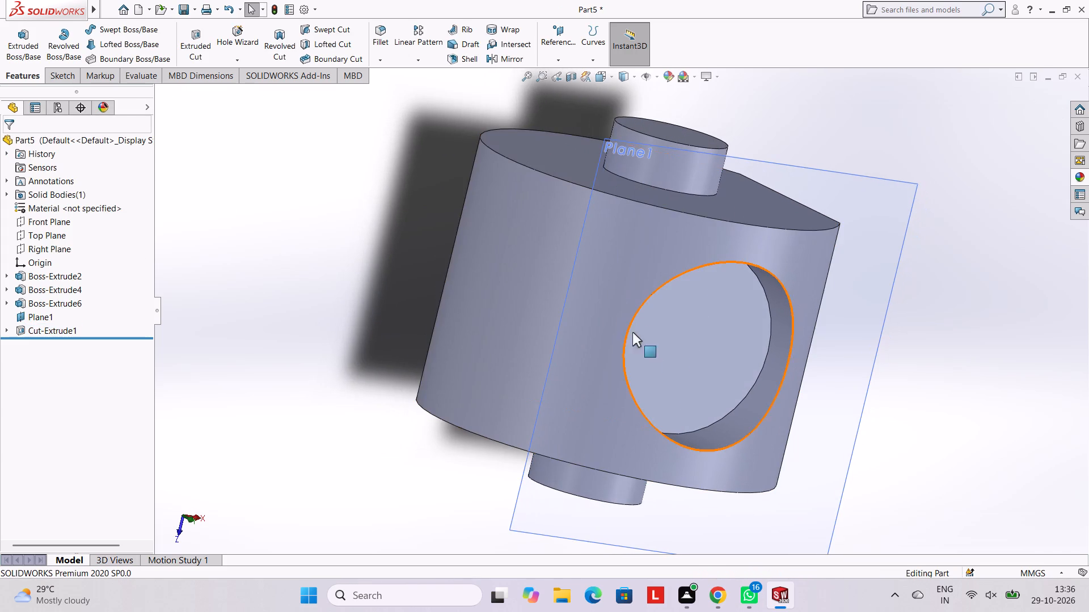
{"action": "middle_click_drag", "start_coordinate": [637, 311], "coordinate": [696, 339]}
{"action": "middle_click_drag", "start_coordinate": [766, 340], "coordinate": [676, 291]}
{"action": "left_click", "coordinate": [642, 334]}
{"action": "left_click", "coordinate": [693, 296]}
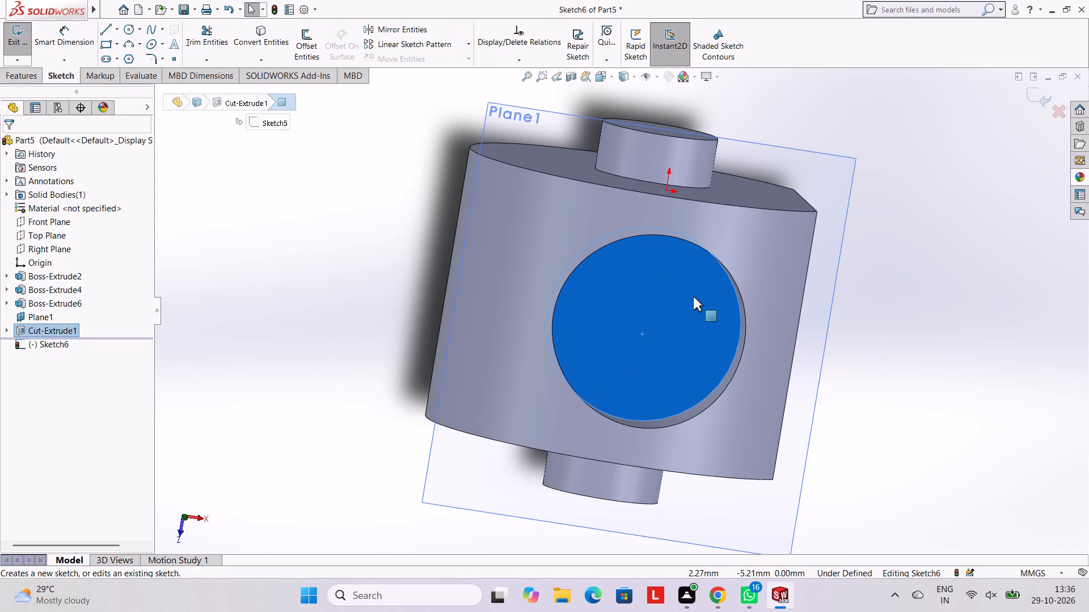
{"action": "key", "text": "ctrl+8"}
{"action": "scroll", "coordinate": [693, 287], "scroll_direction": "up", "scroll_amount": 1}
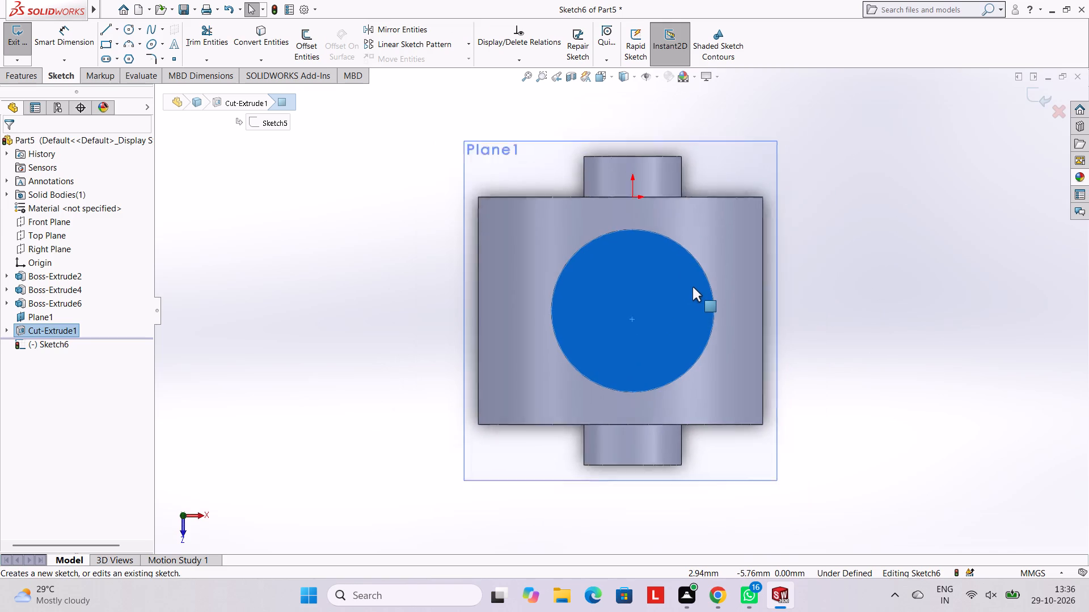
{"action": "scroll", "coordinate": [693, 287], "scroll_direction": "up", "scroll_amount": 1}
{"action": "scroll", "coordinate": [693, 287], "scroll_direction": "down", "scroll_amount": 1}
{"action": "left_click", "coordinate": [127, 24]}
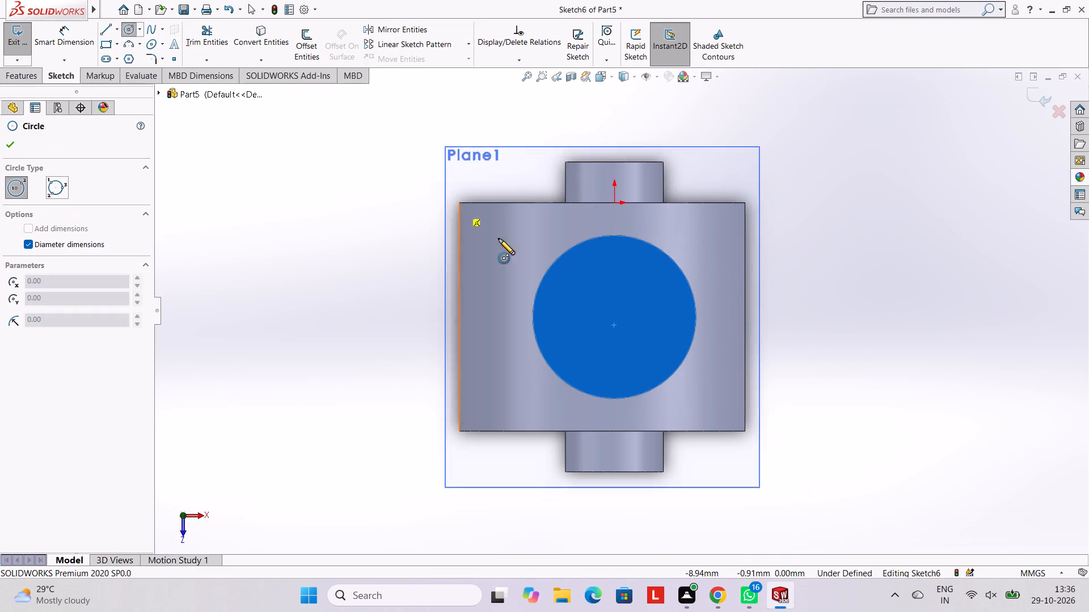
{"action": "left_click", "coordinate": [614, 318]}
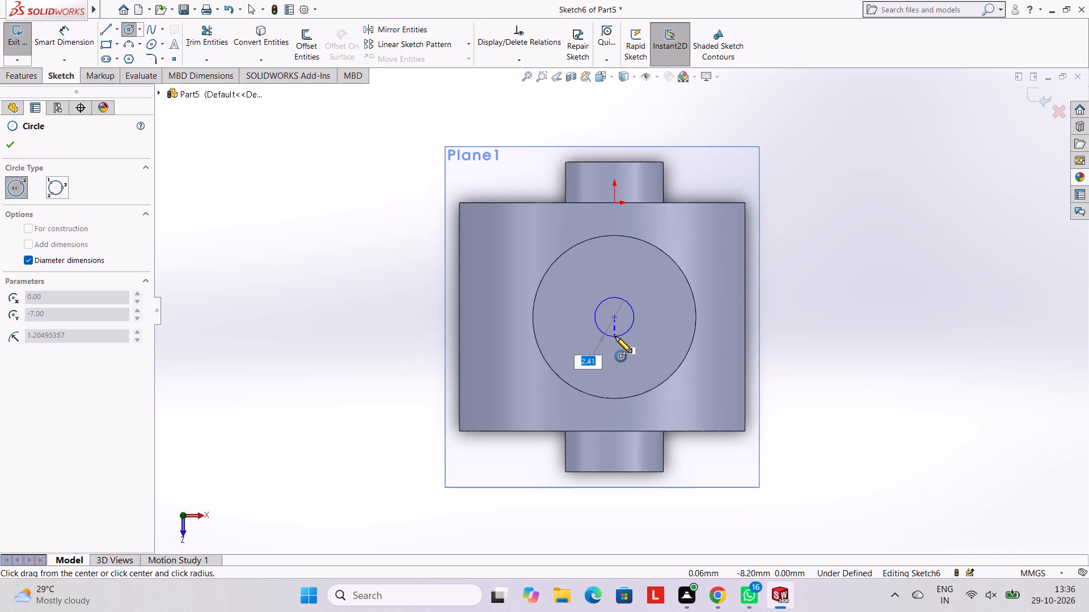
{"action": "key", "text": "6"}
{"action": "key", "text": "Return"}
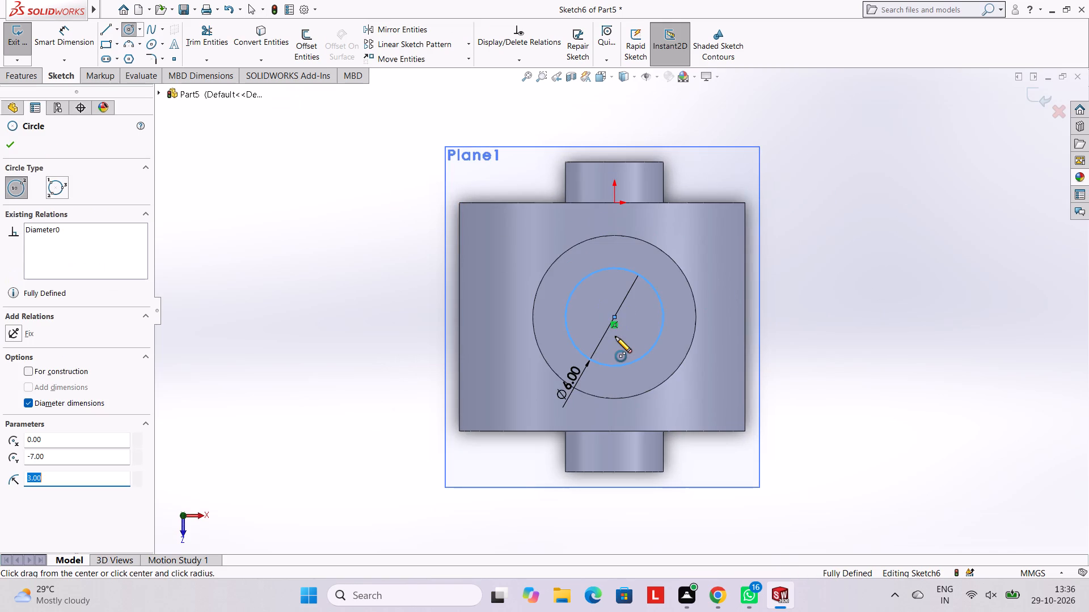
{"action": "key", "text": "Escape"}
{"action": "key", "text": "Escape"}
{"action": "key", "text": "Escape"}
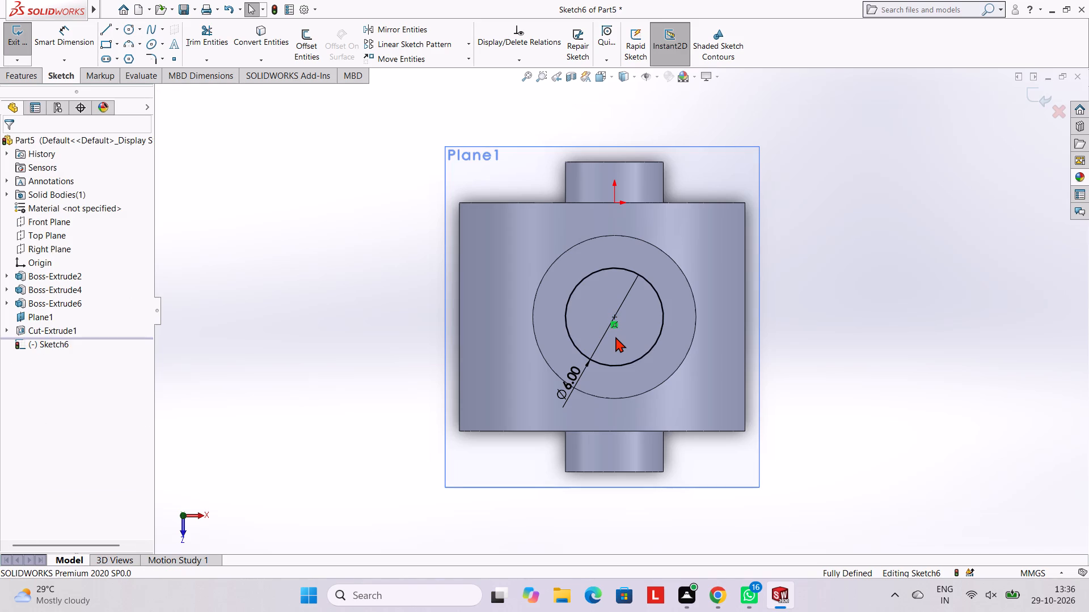
{"action": "key", "text": "Escape"}
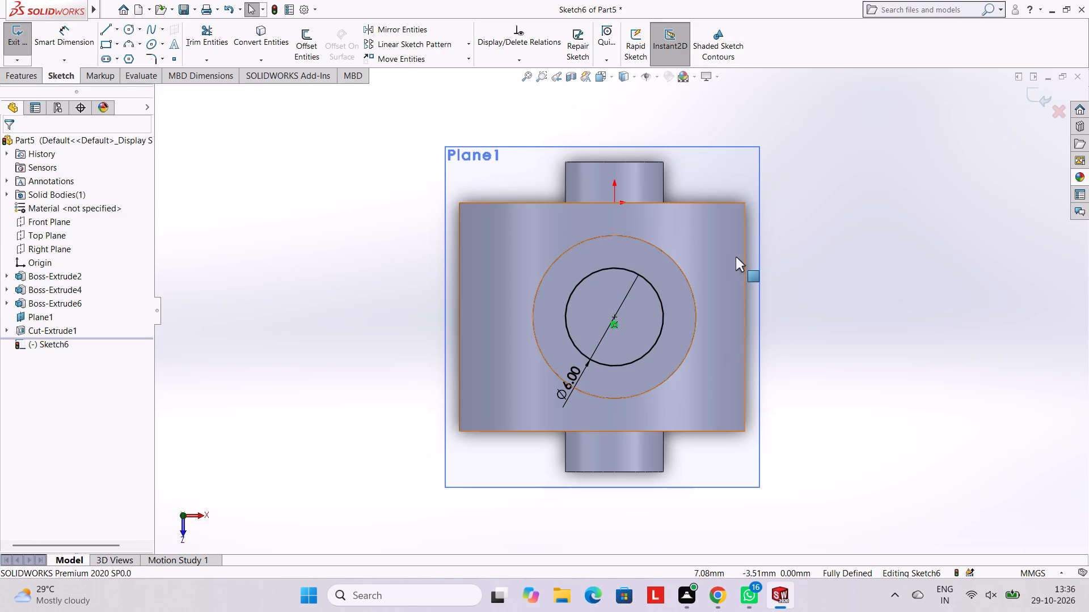
Cut the 6 mm circle 16 mm deep from the pocket floor through the body's opposite side.
{"action": "left_click", "coordinate": [26, 75]}
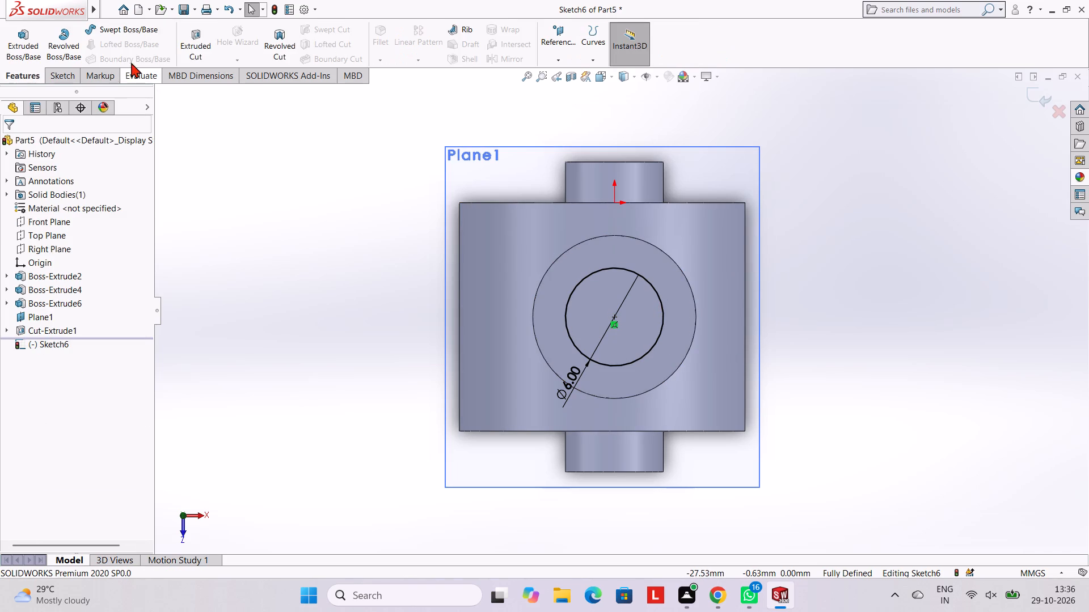
{"action": "left_click", "coordinate": [190, 42]}
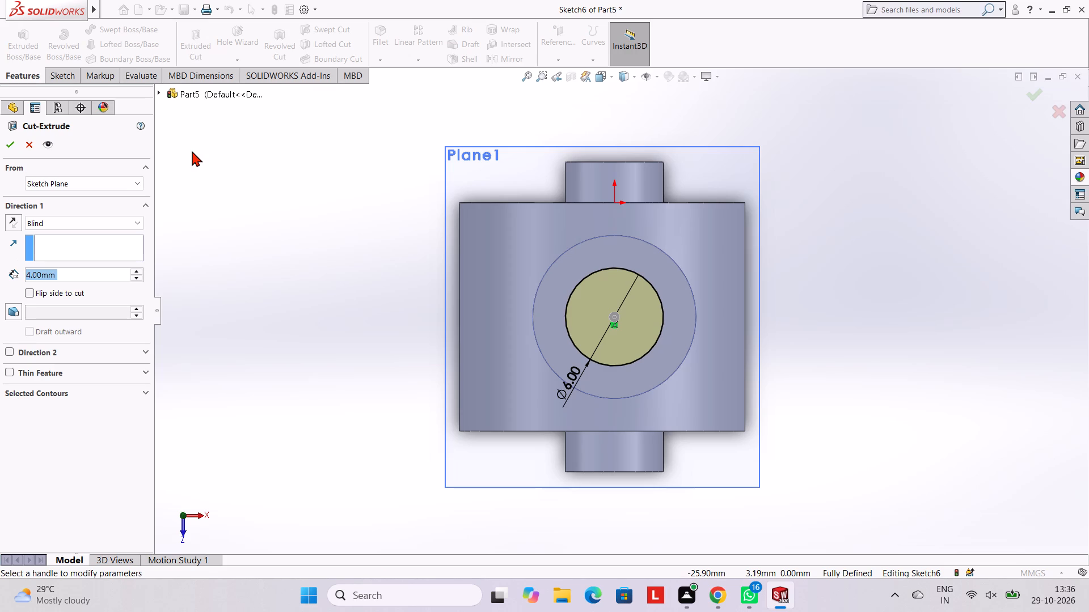
{"action": "type", "text": "16"}
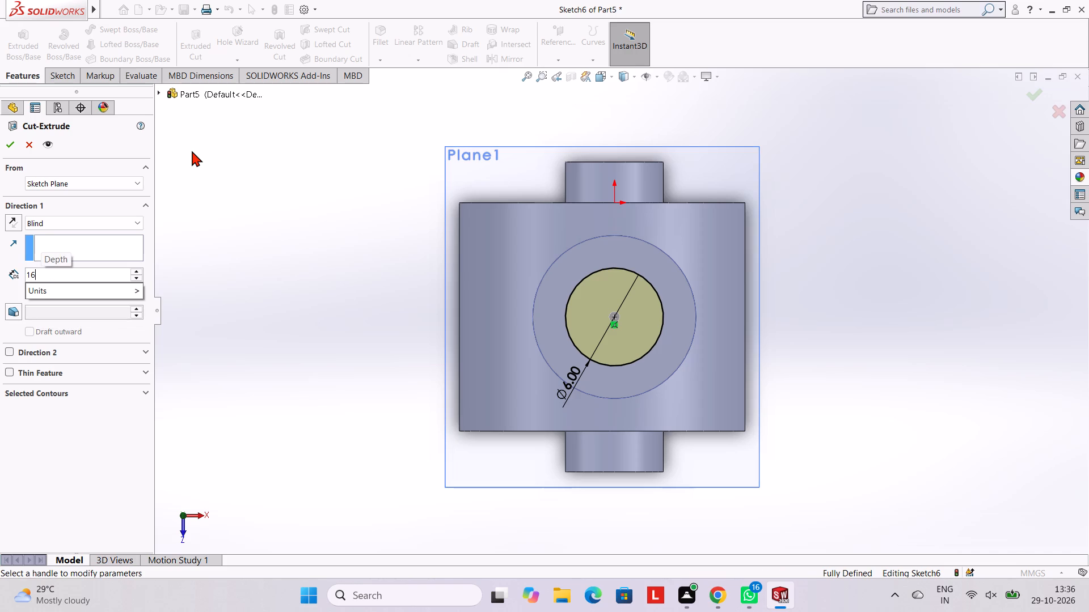
{"action": "key", "text": "Return"}
{"action": "scroll", "coordinate": [406, 257], "scroll_direction": "up", "scroll_amount": 2}
{"action": "middle_click_drag", "start_coordinate": [414, 270], "coordinate": [485, 383]}
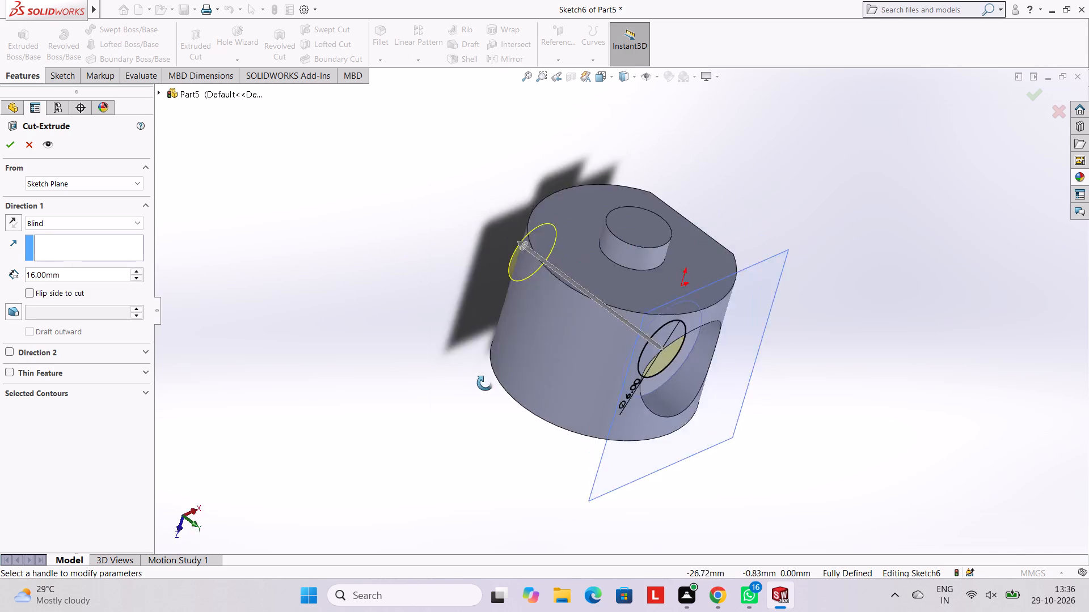
{"action": "middle_click_drag", "start_coordinate": [485, 383], "coordinate": [518, 401]}
{"action": "left_click", "coordinate": [9, 143]}
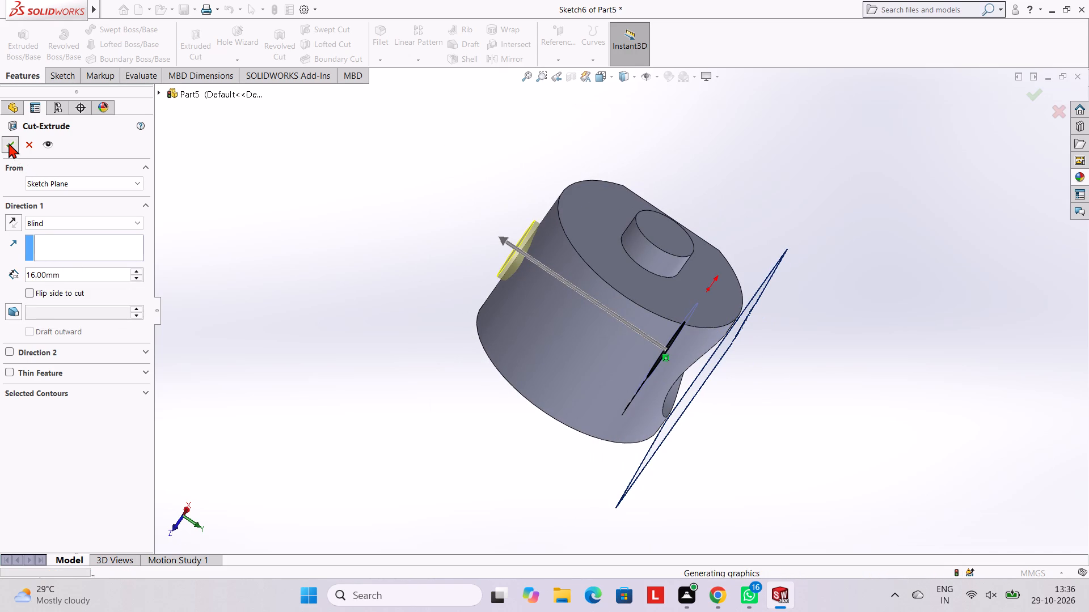
{"action": "left_click", "coordinate": [266, 199]}
Hide the offset reference plane beside the body's curved side.
{"action": "middle_click_drag", "start_coordinate": [580, 215], "coordinate": [610, 229]}
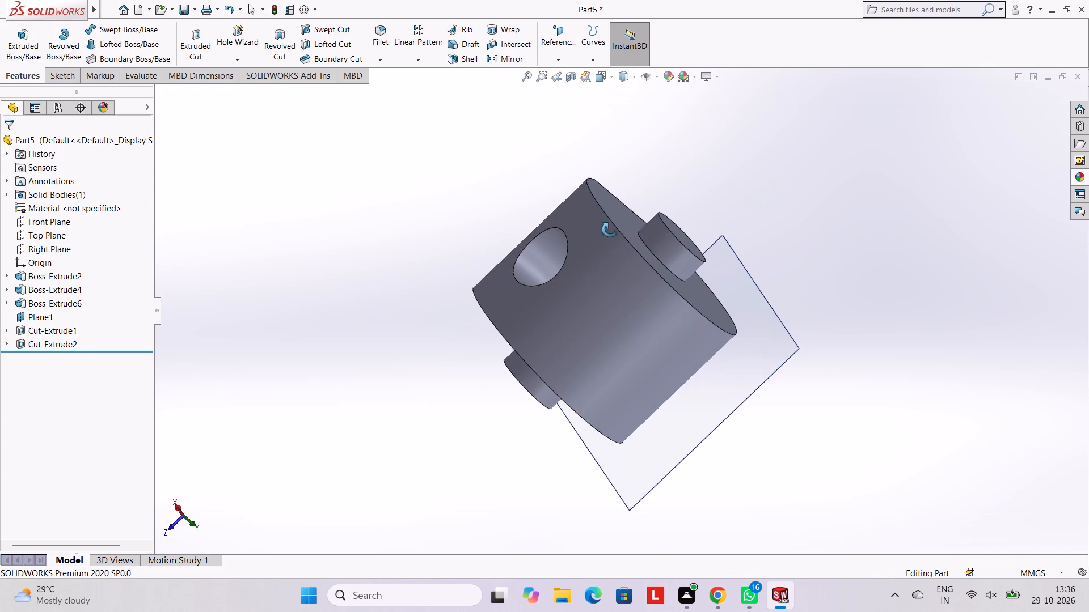
{"action": "middle_click_drag", "start_coordinate": [610, 229], "coordinate": [563, 199]}
{"action": "scroll", "coordinate": [645, 304], "scroll_direction": "up", "scroll_amount": 1}
{"action": "middle_click_drag", "start_coordinate": [653, 300], "coordinate": [576, 235]}
{"action": "scroll", "coordinate": [574, 235], "scroll_direction": "up", "scroll_amount": 1}
{"action": "middle_click_drag", "start_coordinate": [630, 265], "coordinate": [618, 256]}
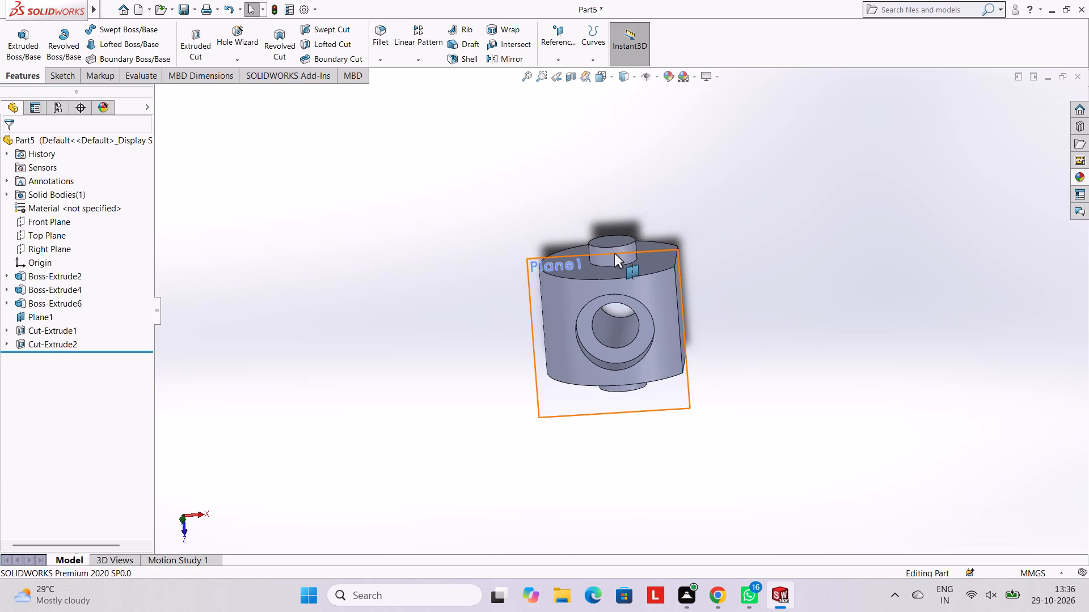
{"action": "key", "text": "Escape"}
{"action": "key", "text": "Escape"}
{"action": "middle_click_drag", "start_coordinate": [614, 276], "coordinate": [579, 266]}
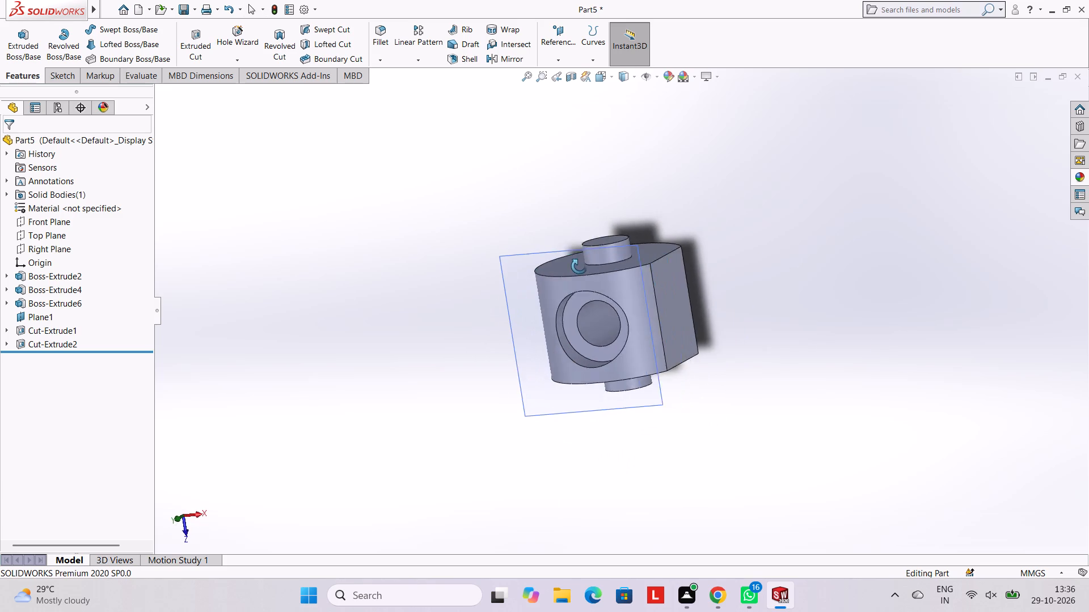
{"action": "middle_click_drag", "start_coordinate": [579, 266], "coordinate": [570, 265]}
{"action": "left_click", "coordinate": [509, 266]}
{"action": "left_click", "coordinate": [576, 232]}
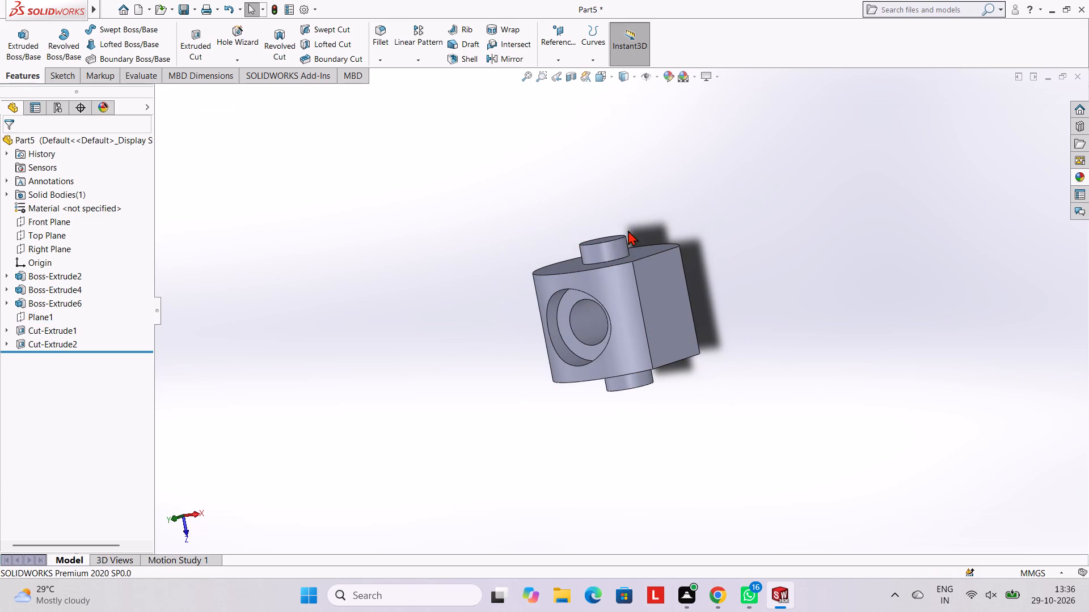
{"action": "key", "text": "Escape"}
Examine the stepped cross hole, end bosses and flat side of the body from several angles.
{"action": "scroll", "coordinate": [691, 325], "scroll_direction": "down", "scroll_amount": 3}
{"action": "middle_click_drag", "start_coordinate": [563, 311], "coordinate": [654, 280]}
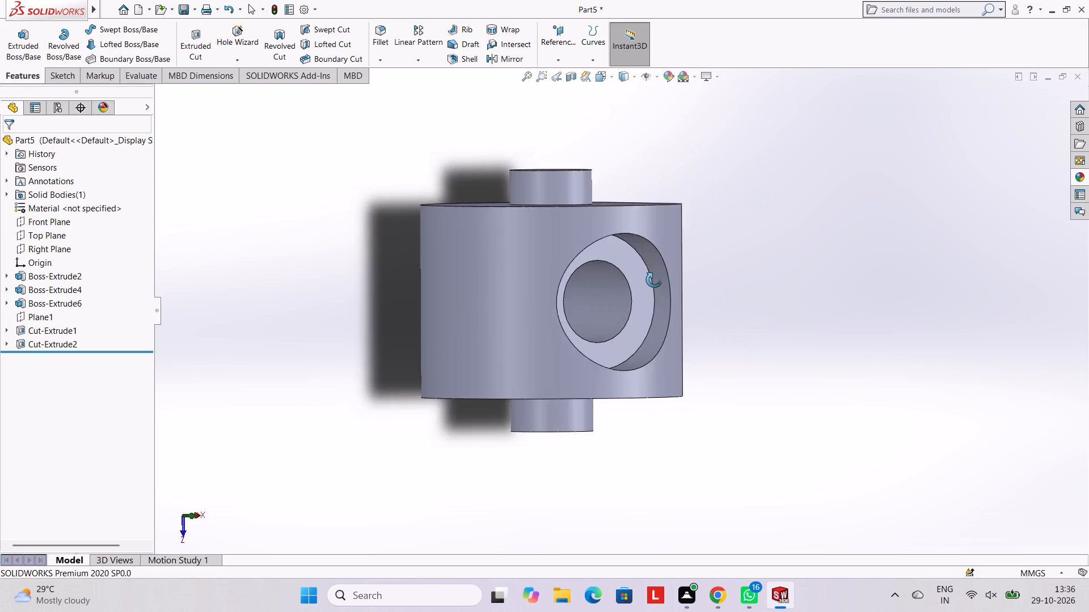
{"action": "middle_click_drag", "start_coordinate": [654, 280], "coordinate": [529, 250]}
{"action": "scroll", "coordinate": [505, 257], "scroll_direction": "up", "scroll_amount": 3}
{"action": "middle_click_drag", "start_coordinate": [520, 246], "coordinate": [541, 305]}
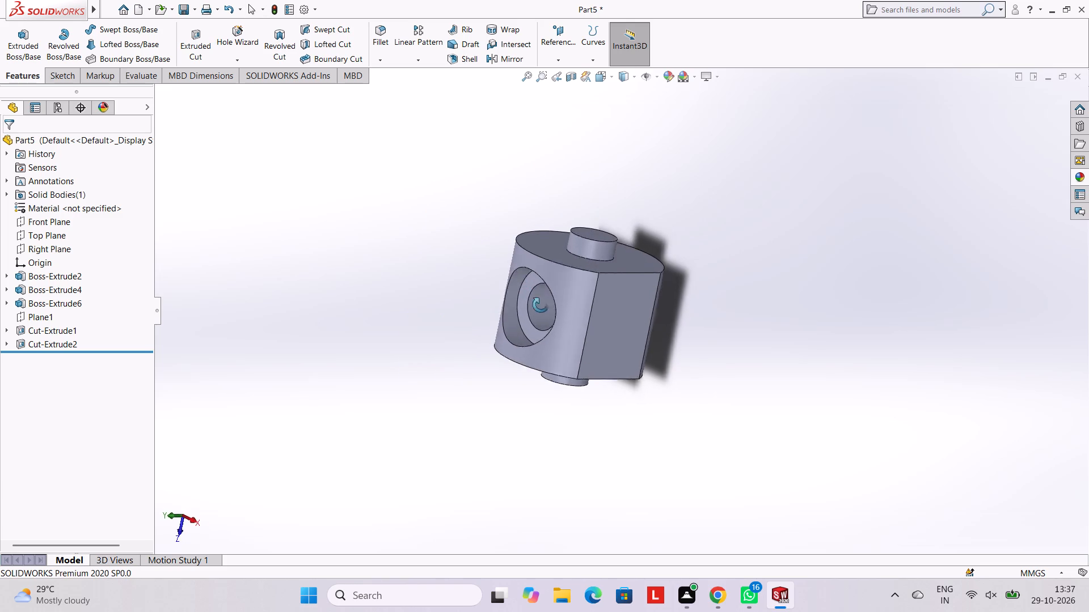
{"action": "middle_click_drag", "start_coordinate": [541, 305], "coordinate": [662, 316]}
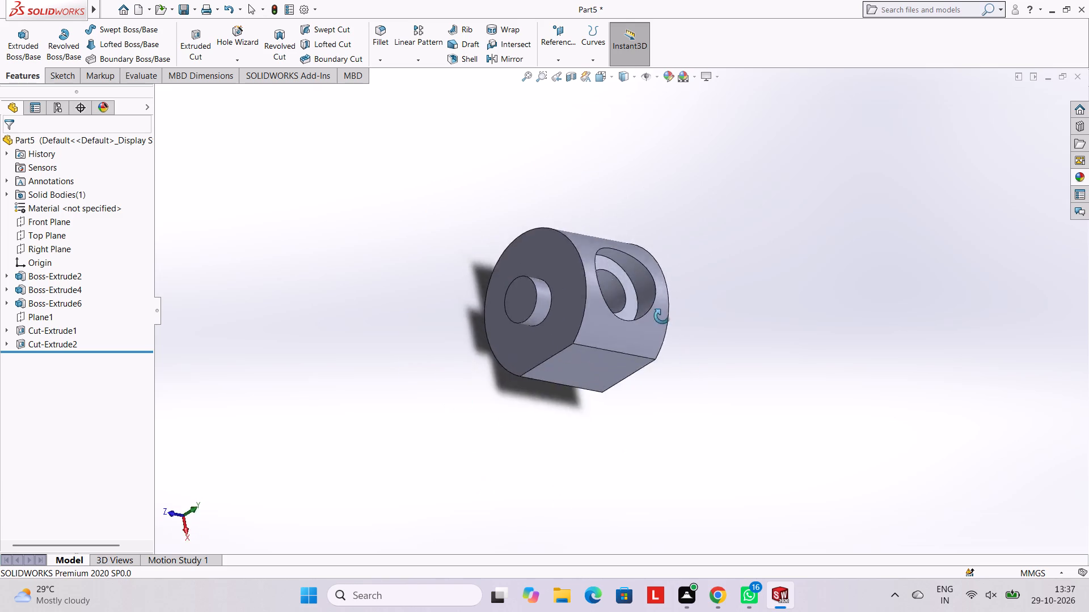
{"action": "middle_click_drag", "start_coordinate": [662, 316], "coordinate": [717, 519]}
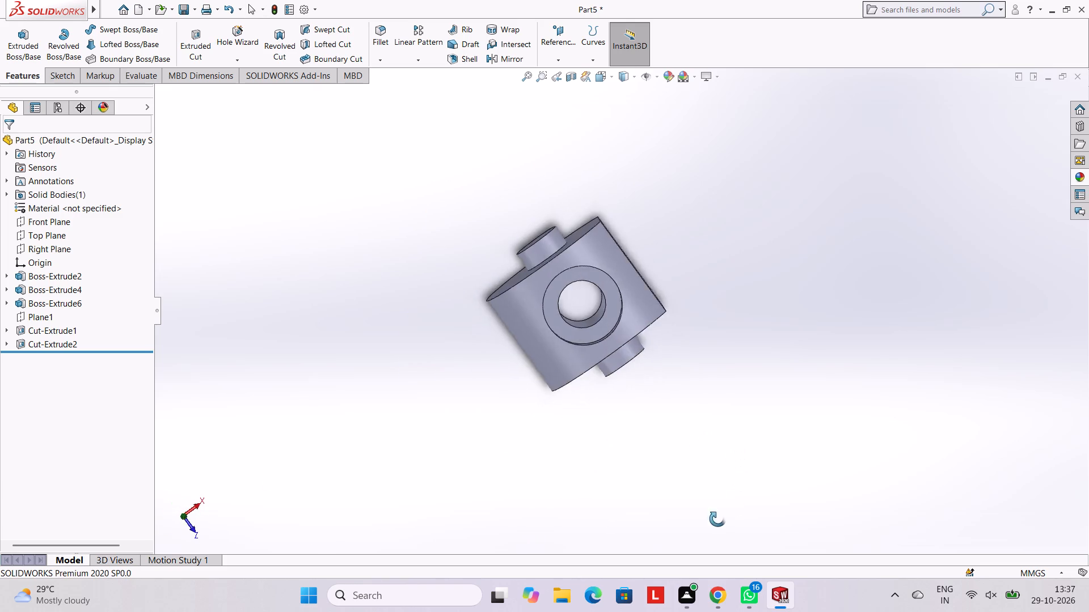
{"action": "middle_click_drag", "start_coordinate": [717, 519], "coordinate": [686, 529]}
{"action": "middle_click_drag", "start_coordinate": [674, 277], "coordinate": [699, 323]}
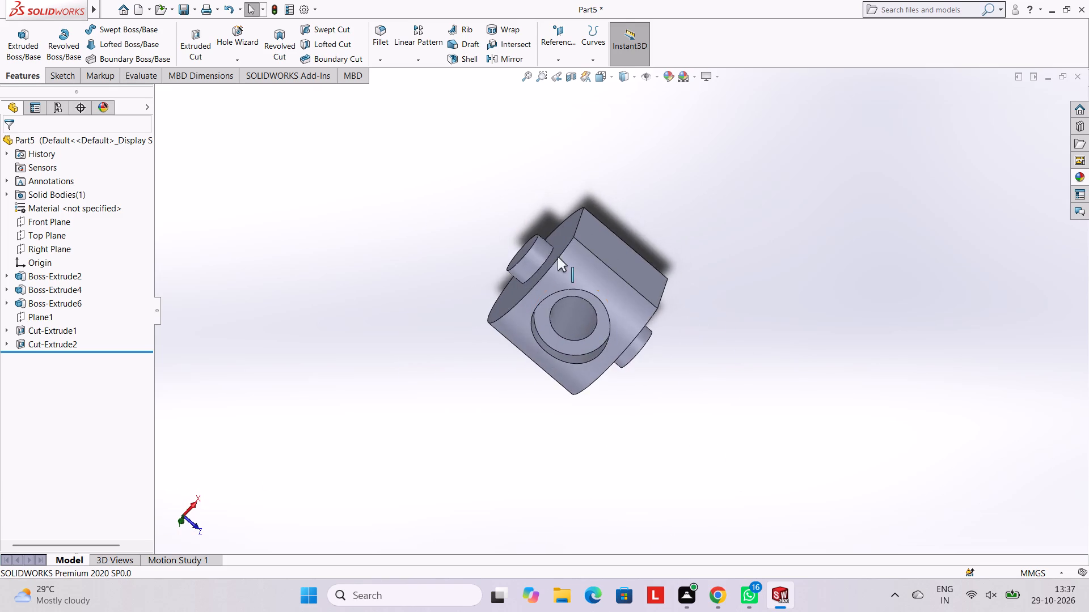
{"action": "scroll", "coordinate": [558, 256], "scroll_direction": "down", "scroll_amount": 3}
{"action": "middle_click_drag", "start_coordinate": [539, 273], "coordinate": [558, 197]}
{"action": "middle_click_drag", "start_coordinate": [759, 241], "coordinate": [731, 340]}
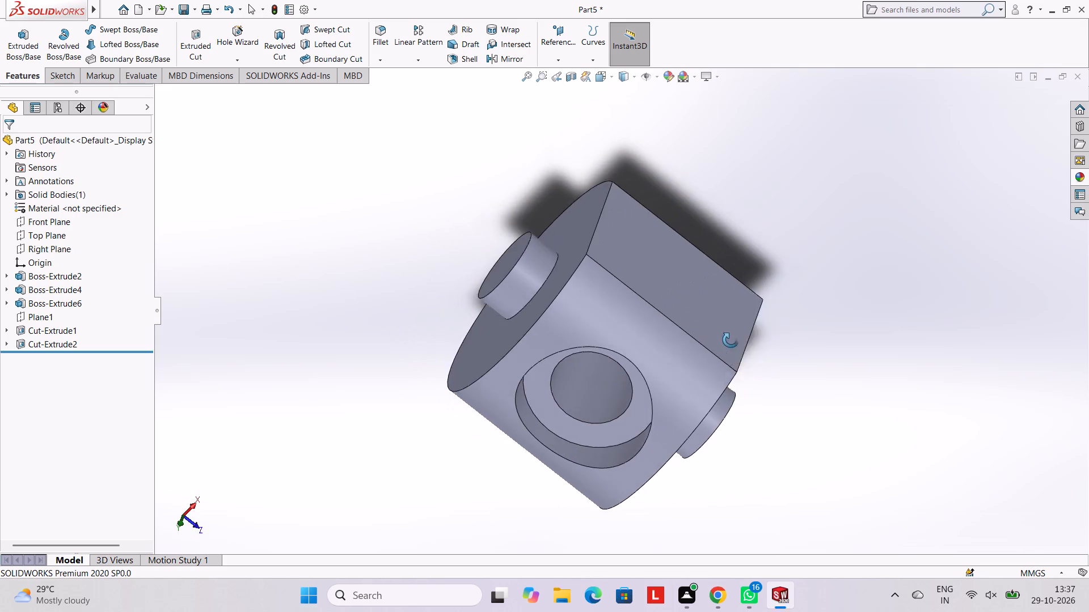
{"action": "middle_click_drag", "start_coordinate": [731, 340], "coordinate": [725, 339]}
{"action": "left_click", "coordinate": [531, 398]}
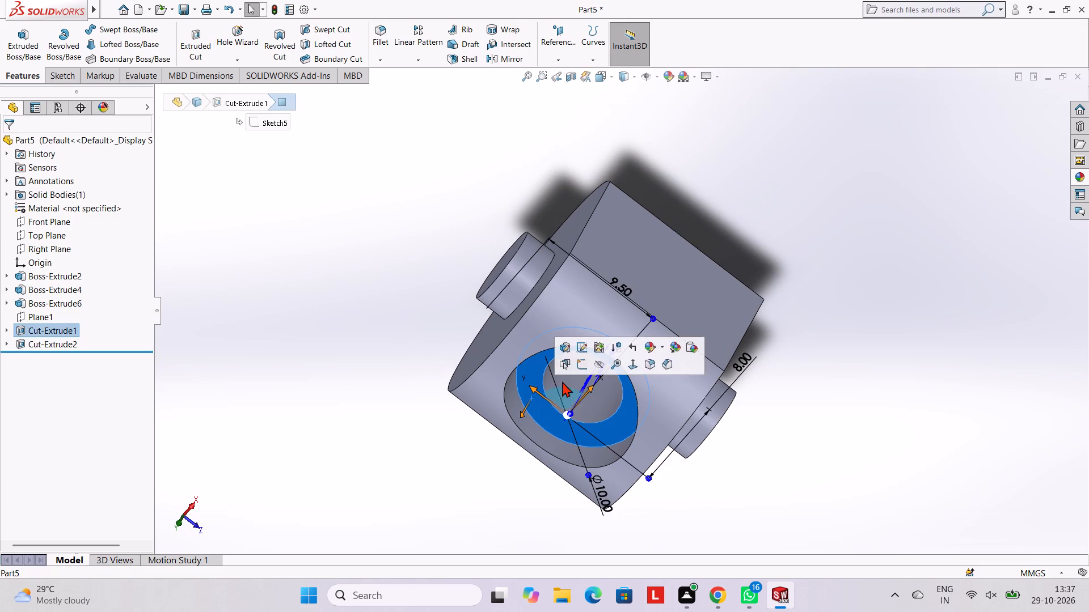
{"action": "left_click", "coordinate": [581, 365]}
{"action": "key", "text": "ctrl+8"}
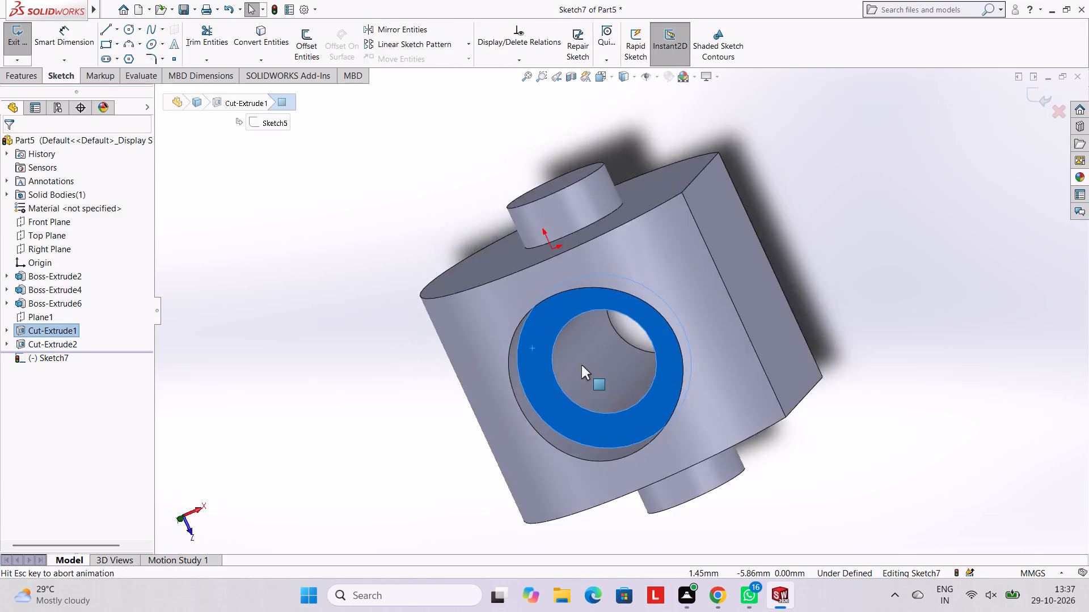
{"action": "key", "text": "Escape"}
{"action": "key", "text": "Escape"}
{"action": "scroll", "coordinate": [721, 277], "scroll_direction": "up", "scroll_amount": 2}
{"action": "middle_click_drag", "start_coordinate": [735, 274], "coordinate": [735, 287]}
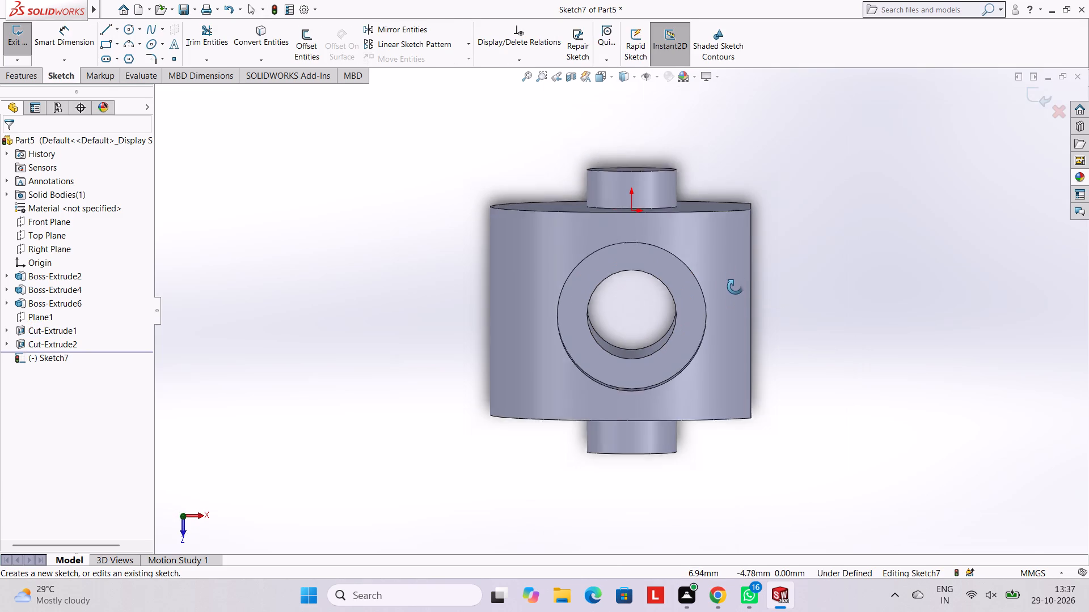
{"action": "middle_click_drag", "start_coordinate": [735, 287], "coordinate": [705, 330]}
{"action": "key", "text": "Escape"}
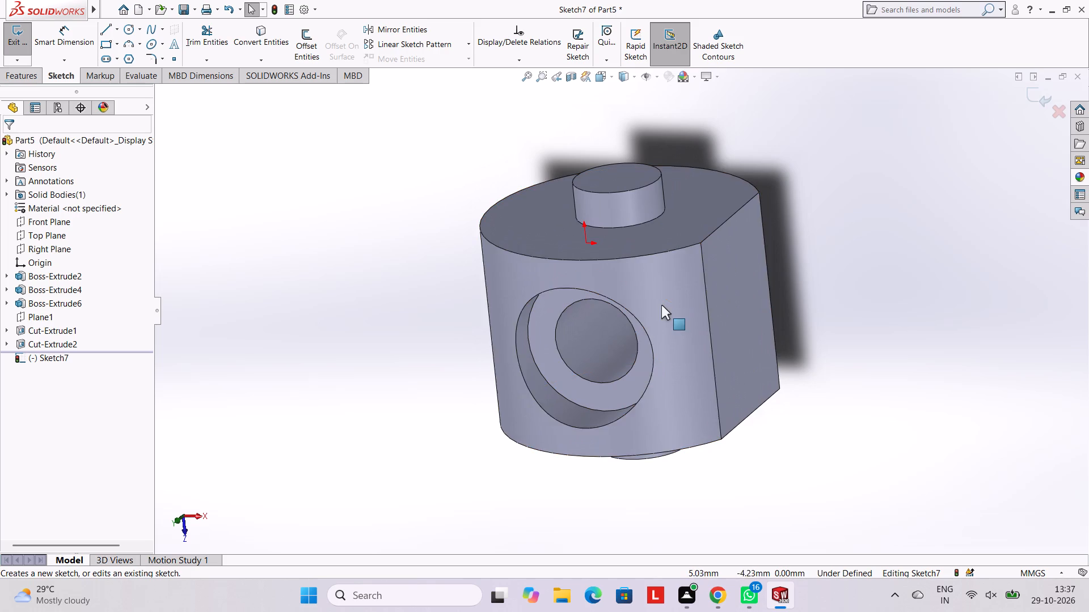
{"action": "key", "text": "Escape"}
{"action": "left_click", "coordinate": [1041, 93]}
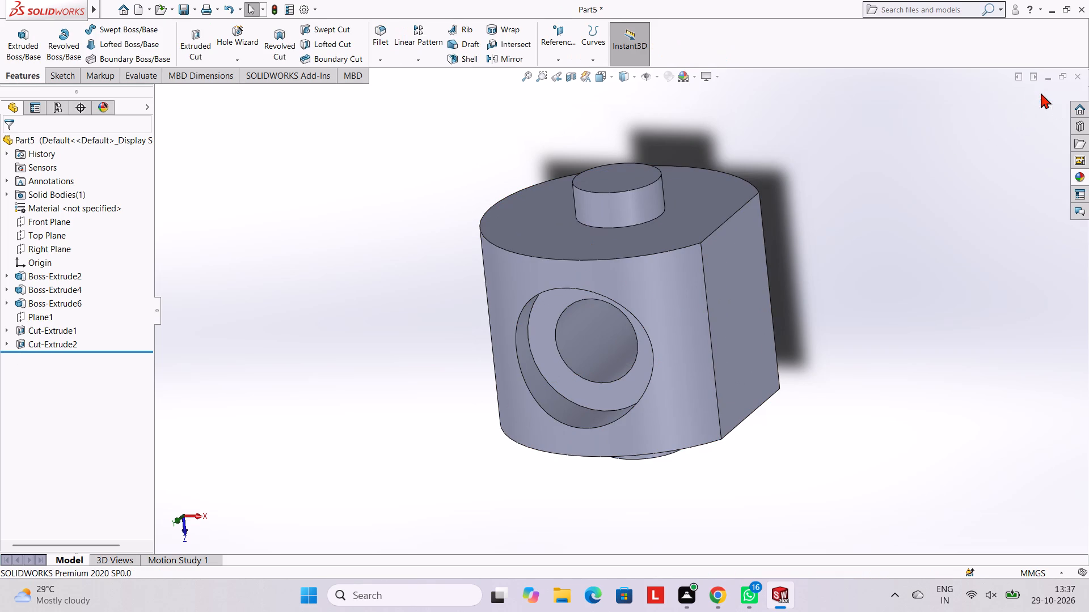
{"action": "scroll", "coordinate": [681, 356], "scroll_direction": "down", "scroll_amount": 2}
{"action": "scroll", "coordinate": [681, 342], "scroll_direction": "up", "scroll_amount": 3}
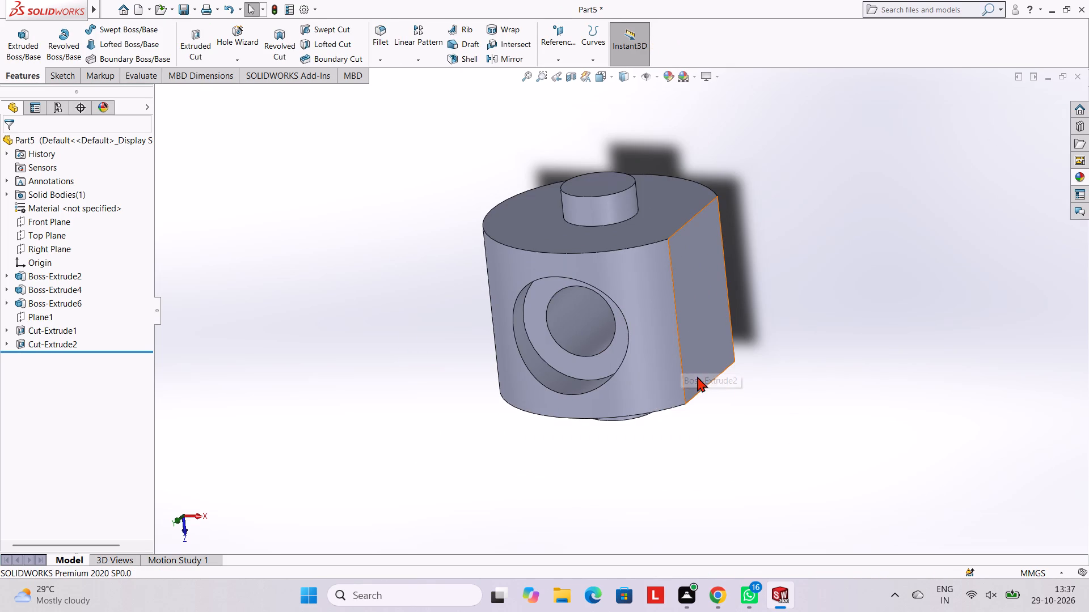
Apply the solid Pink appearance to the entire body.
{"action": "left_click", "coordinate": [1084, 180]}
{"action": "scroll", "coordinate": [979, 470], "scroll_direction": "down", "scroll_amount": 1}
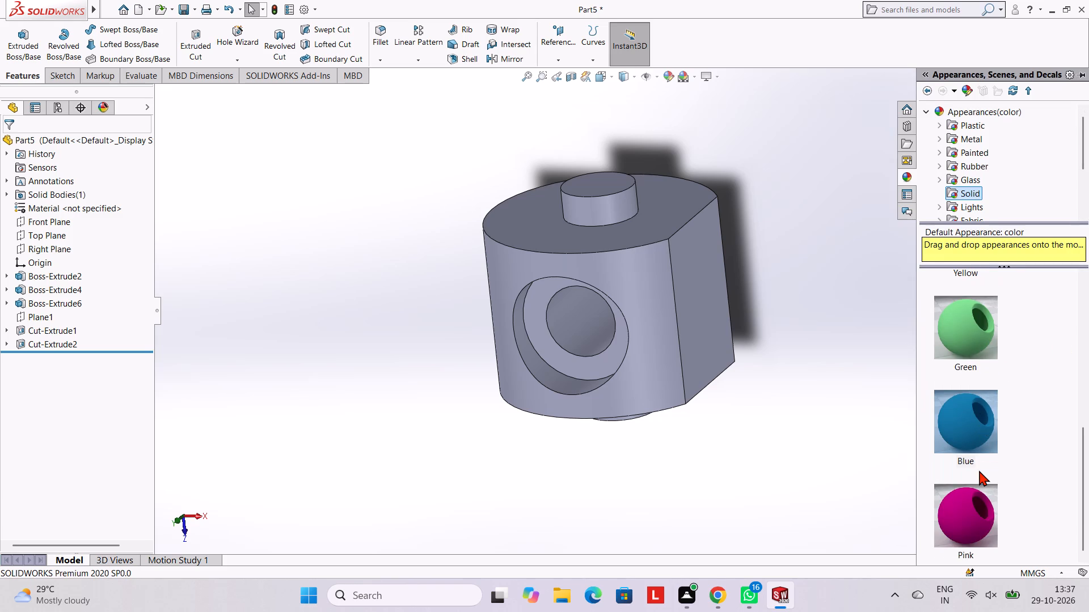
{"action": "left_click_drag", "start_coordinate": [980, 492], "coordinate": [639, 250]}
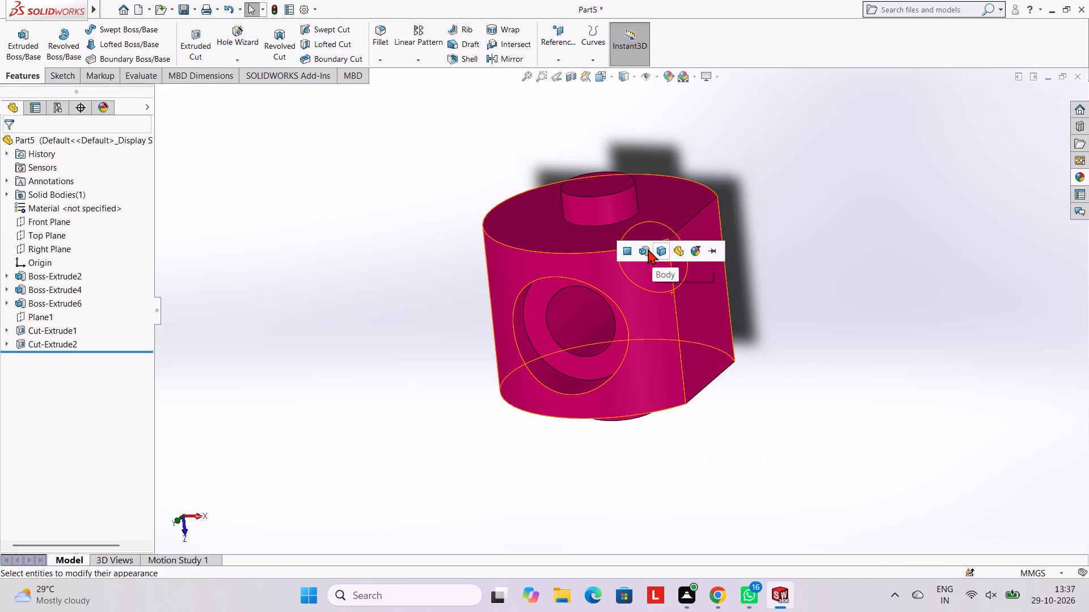
{"action": "left_click", "coordinate": [661, 248]}
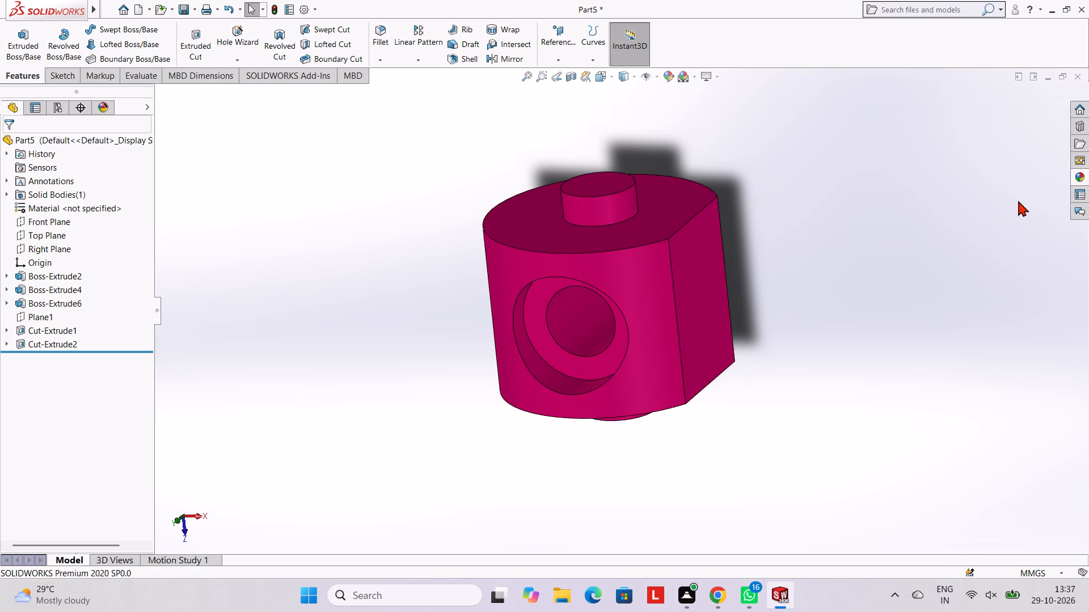
Apply the solid Green appearance to the 6 mm cross-hole cut feature.
{"action": "left_click", "coordinate": [1079, 177]}
{"action": "scroll", "coordinate": [947, 433], "scroll_direction": "down", "scroll_amount": 1}
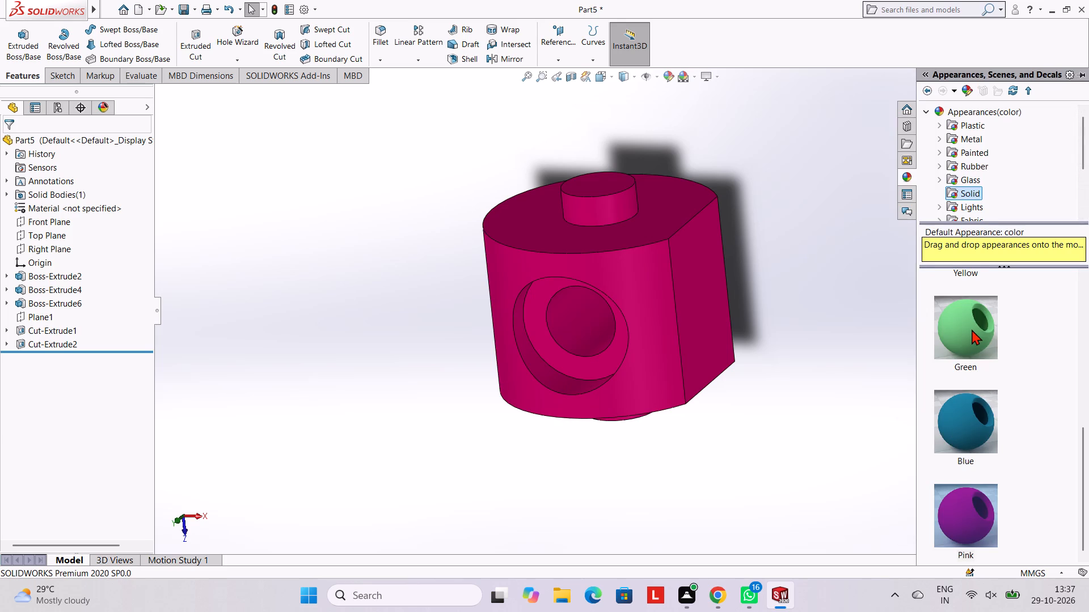
{"action": "left_click_drag", "start_coordinate": [972, 329], "coordinate": [579, 330]}
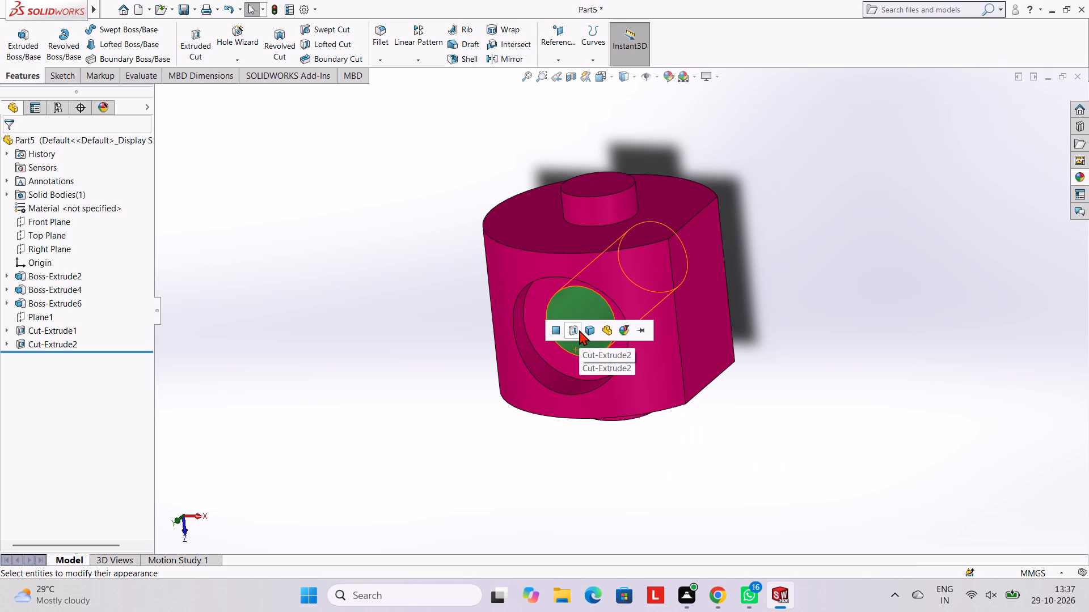
{"action": "left_click", "coordinate": [579, 330]}
Apply the solid Yellow appearance to the round pocket's cut feature, covering its wall and floor.
{"action": "left_click", "coordinate": [1083, 179]}
{"action": "scroll", "coordinate": [1022, 414], "scroll_direction": "down", "scroll_amount": 2}
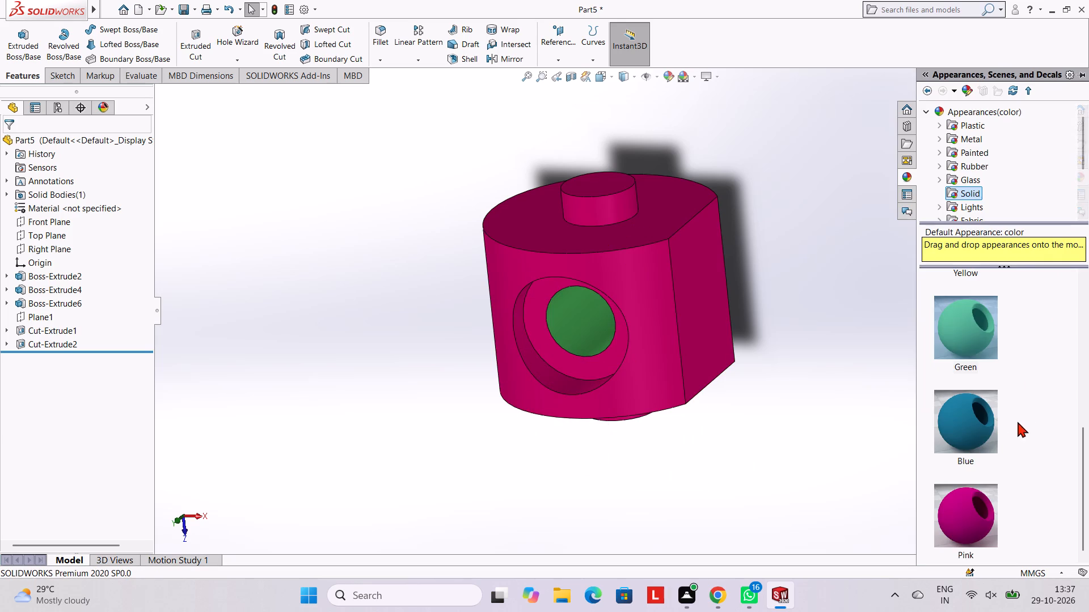
{"action": "scroll", "coordinate": [991, 476], "scroll_direction": "down", "scroll_amount": 4}
{"action": "scroll", "coordinate": [978, 410], "scroll_direction": "up", "scroll_amount": 1}
{"action": "left_click_drag", "start_coordinate": [980, 371], "coordinate": [562, 322]}
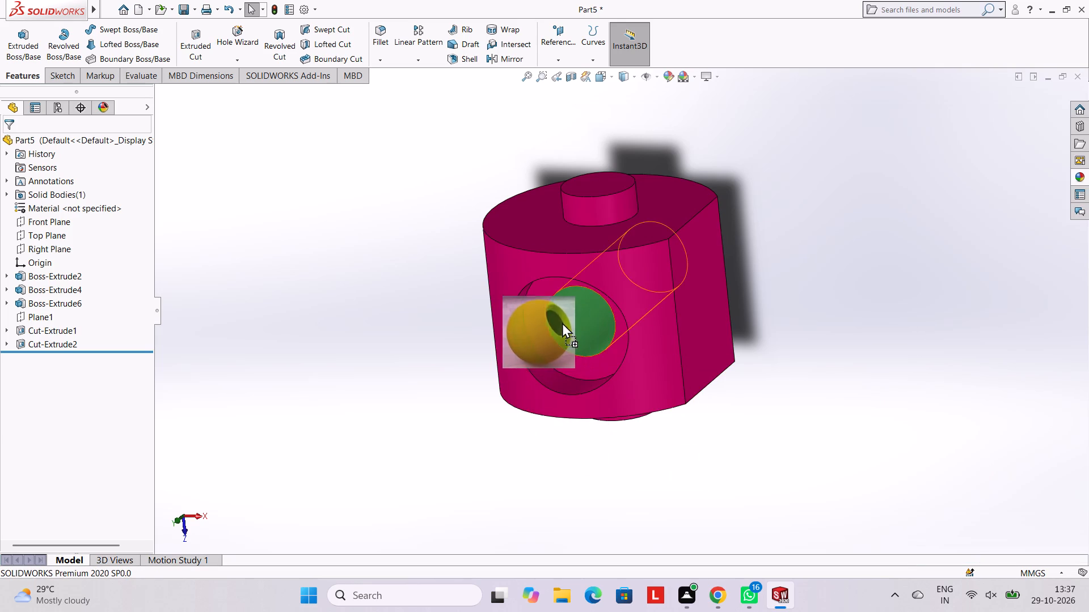
{"action": "left_click_drag", "start_coordinate": [562, 322], "coordinate": [536, 319]}
{"action": "left_click", "coordinate": [536, 319]}
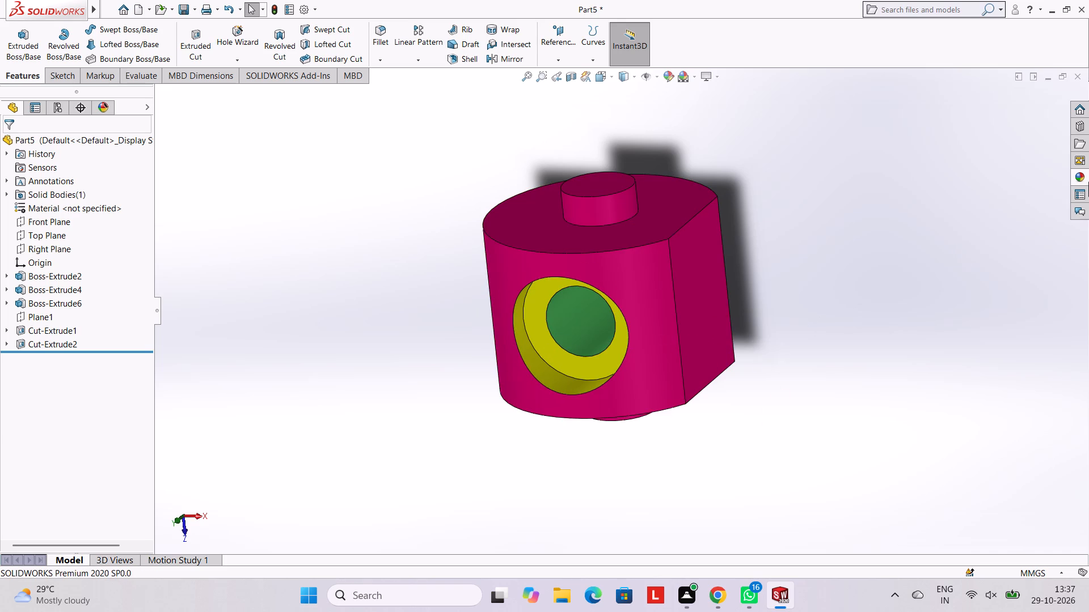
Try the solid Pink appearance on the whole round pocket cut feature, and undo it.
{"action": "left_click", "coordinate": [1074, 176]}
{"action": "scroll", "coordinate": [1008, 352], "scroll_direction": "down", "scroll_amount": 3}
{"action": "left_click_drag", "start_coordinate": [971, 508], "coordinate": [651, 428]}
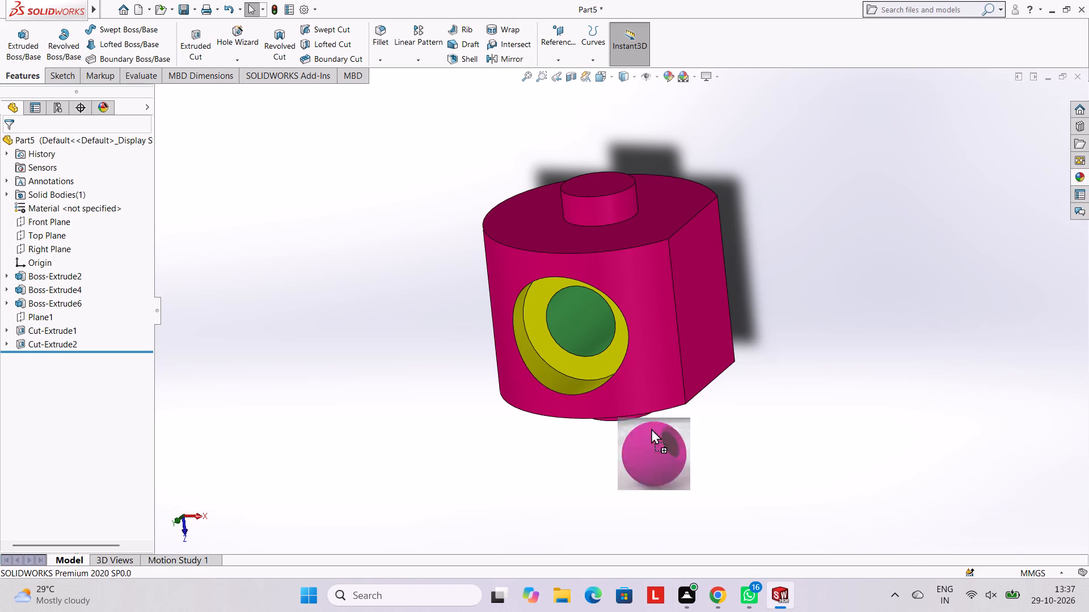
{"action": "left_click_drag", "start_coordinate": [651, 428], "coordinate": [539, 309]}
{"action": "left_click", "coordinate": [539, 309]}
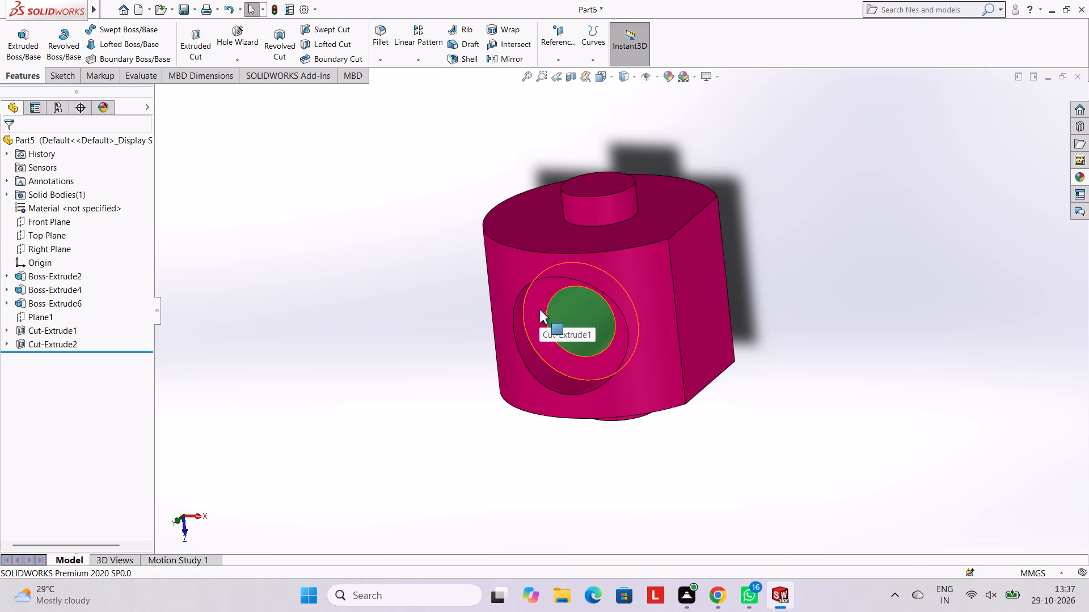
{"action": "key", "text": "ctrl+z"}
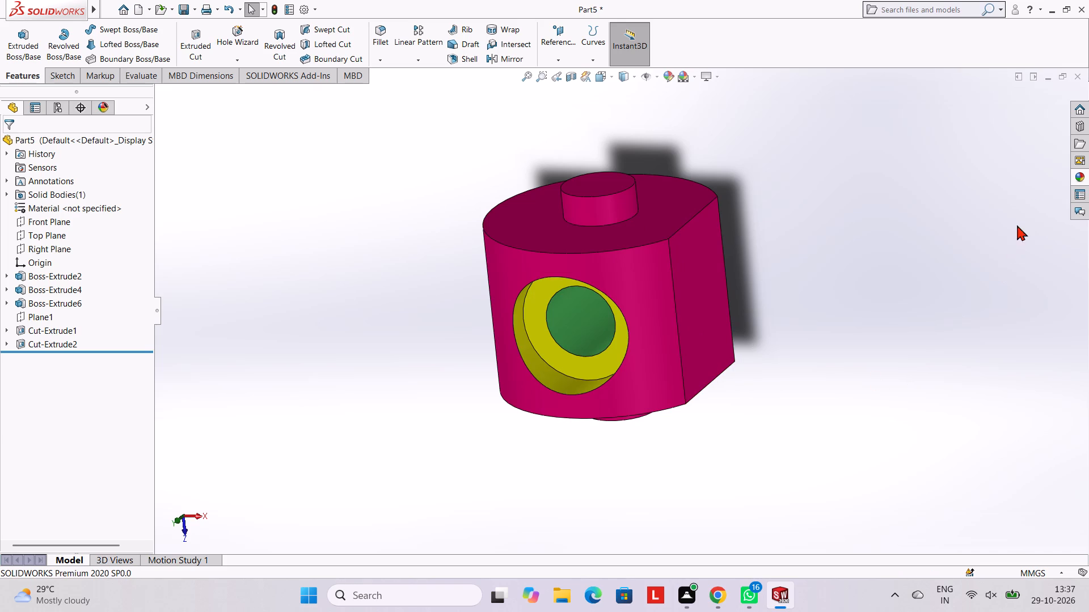
Apply the solid Pink appearance to only the floor face of the round pocket.
{"action": "left_click", "coordinate": [1071, 172]}
{"action": "left_click_drag", "start_coordinate": [987, 505], "coordinate": [551, 313]}
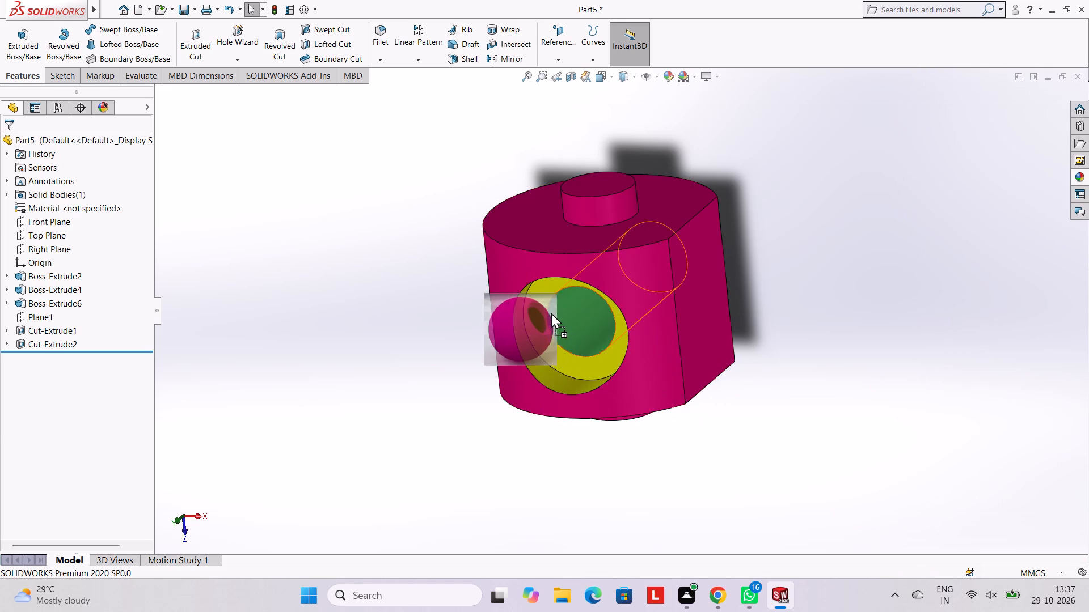
{"action": "left_click_drag", "start_coordinate": [551, 313], "coordinate": [543, 312]}
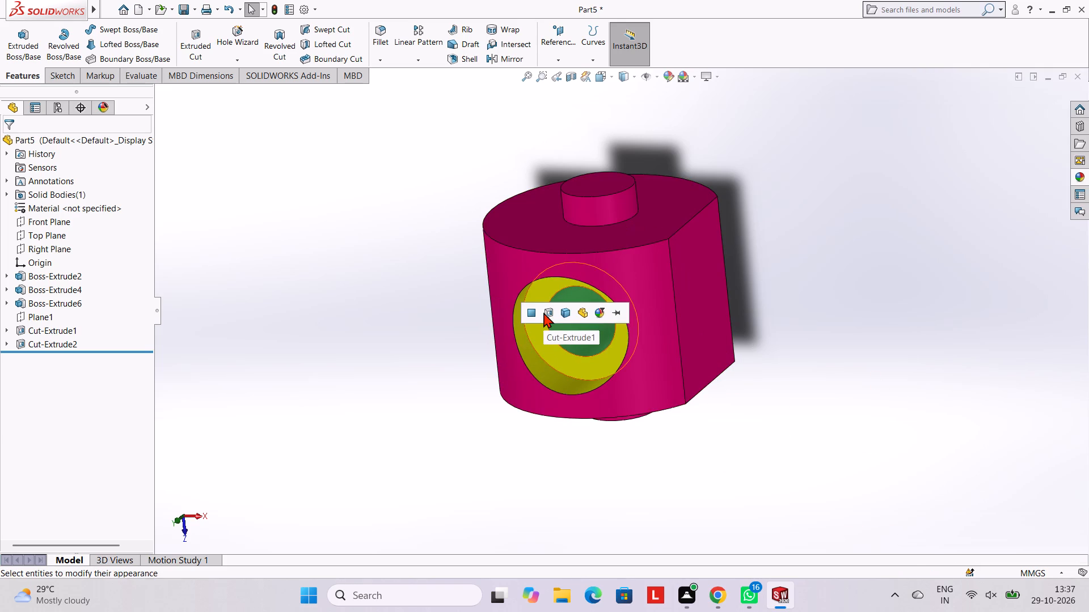
{"action": "left_click", "coordinate": [537, 311]}
Apply the solid Green appearance to the boss feature on the body's upper end, covering its side and end face.
{"action": "middle_click_drag", "start_coordinate": [814, 313], "coordinate": [828, 236]}
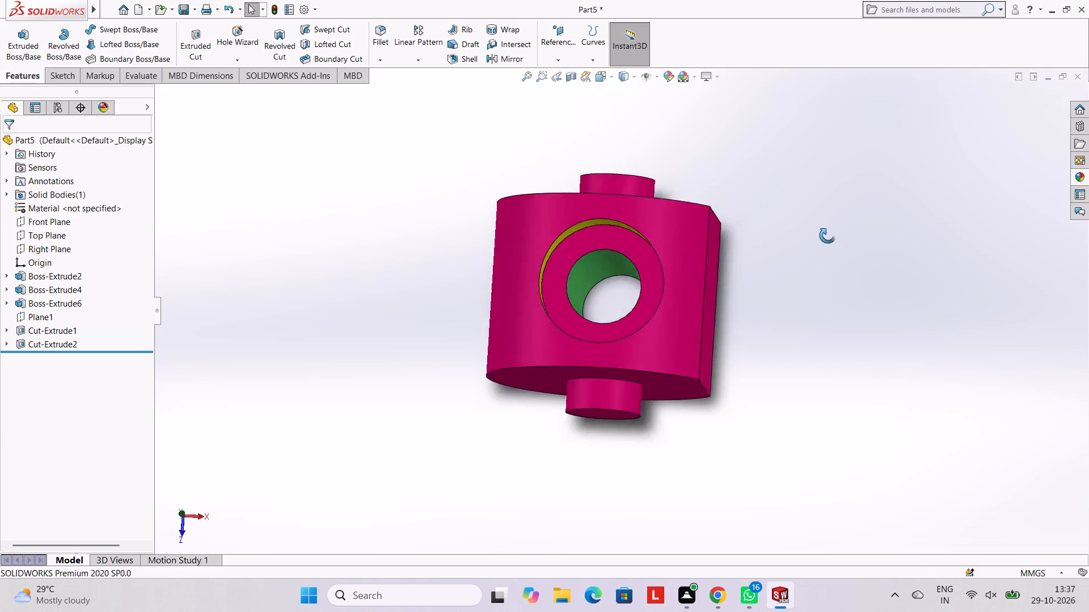
{"action": "middle_click_drag", "start_coordinate": [828, 236], "coordinate": [782, 289]}
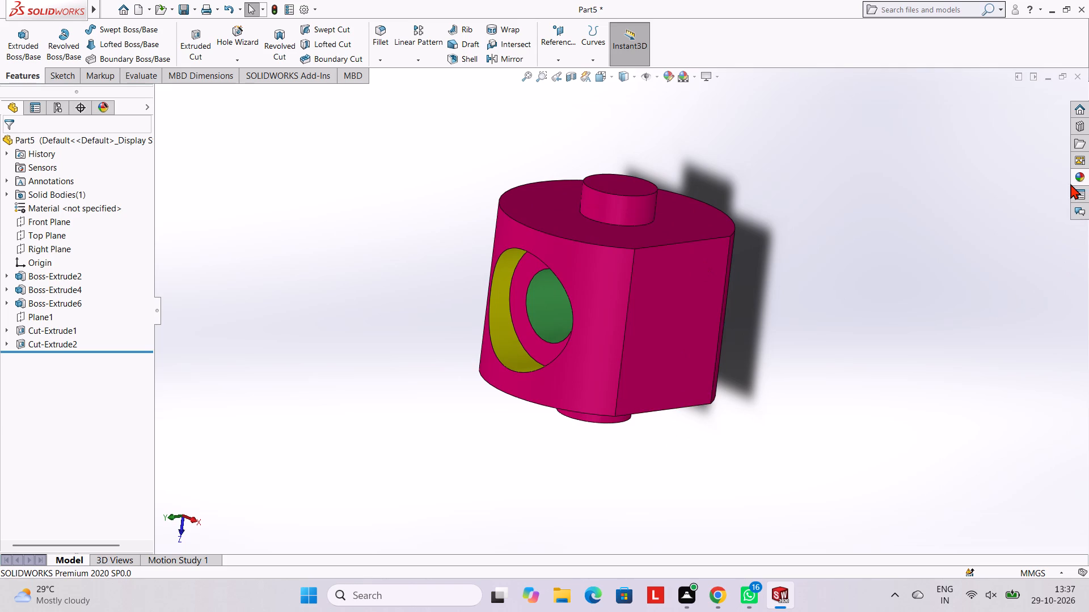
{"action": "left_click", "coordinate": [1078, 177]}
{"action": "scroll", "coordinate": [999, 409], "scroll_direction": "down", "scroll_amount": 3}
{"action": "scroll", "coordinate": [985, 411], "scroll_direction": "up", "scroll_amount": 1}
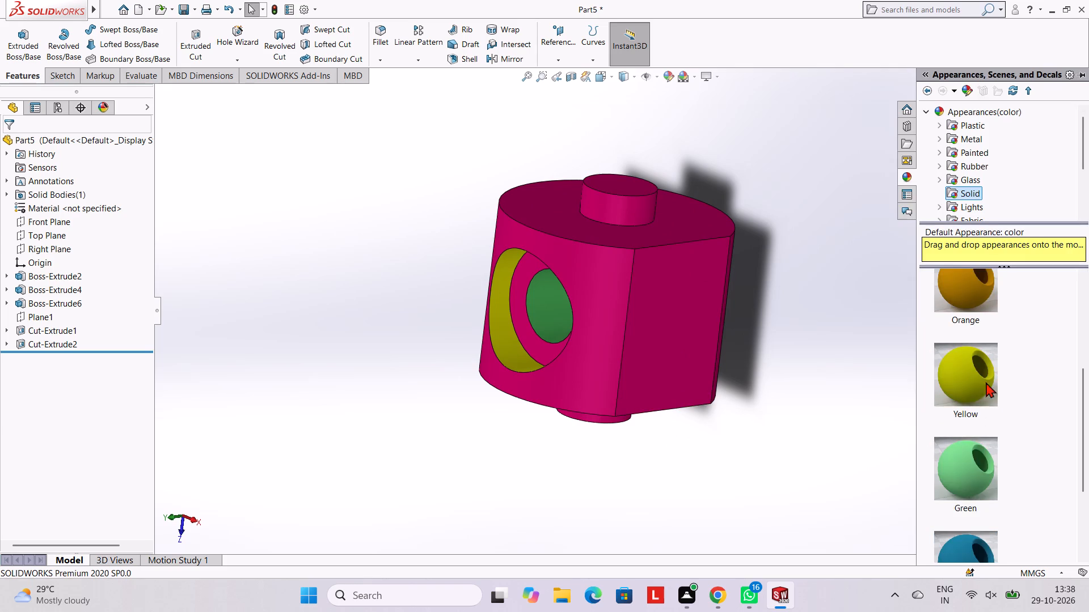
{"action": "scroll", "coordinate": [987, 356], "scroll_direction": "up", "scroll_amount": 3}
{"action": "scroll", "coordinate": [976, 402], "scroll_direction": "down", "scroll_amount": 1}
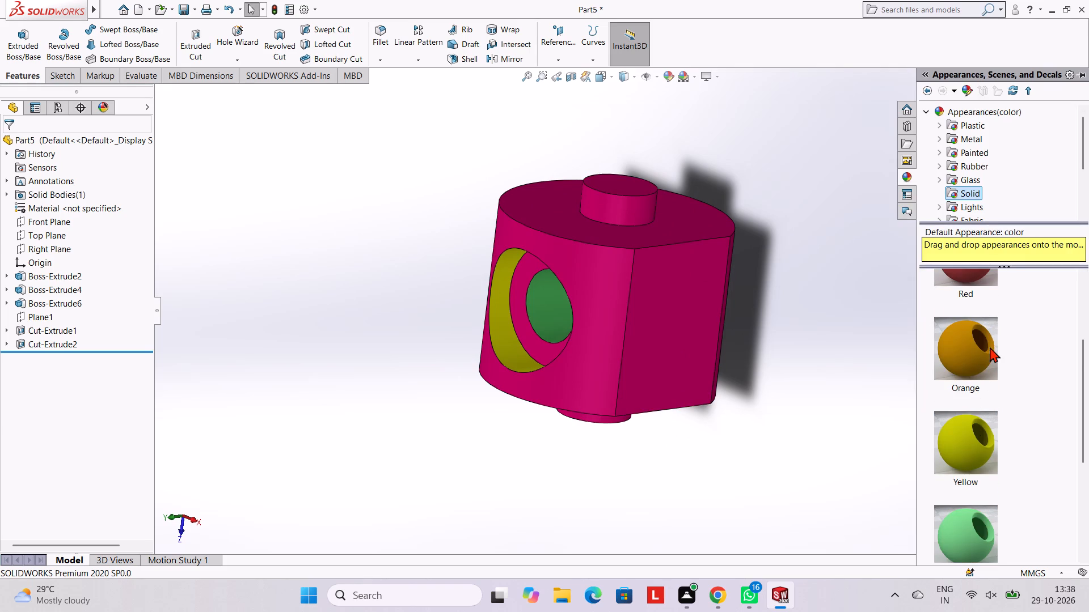
{"action": "scroll", "coordinate": [944, 322], "scroll_direction": "up", "scroll_amount": 1}
{"action": "scroll", "coordinate": [971, 383], "scroll_direction": "down", "scroll_amount": 1}
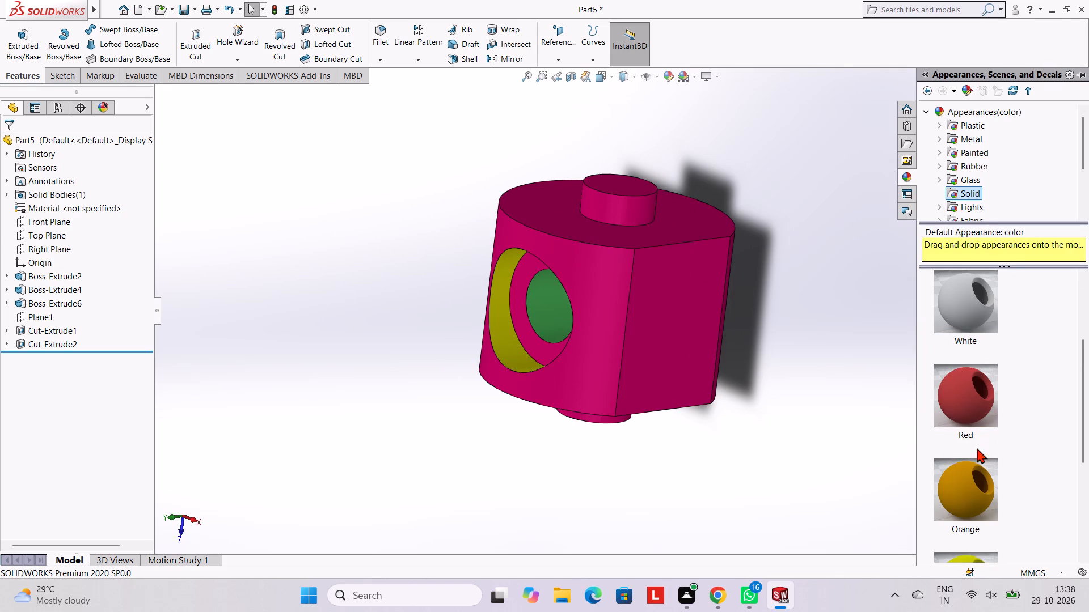
{"action": "left_click_drag", "start_coordinate": [975, 519], "coordinate": [722, 326]}
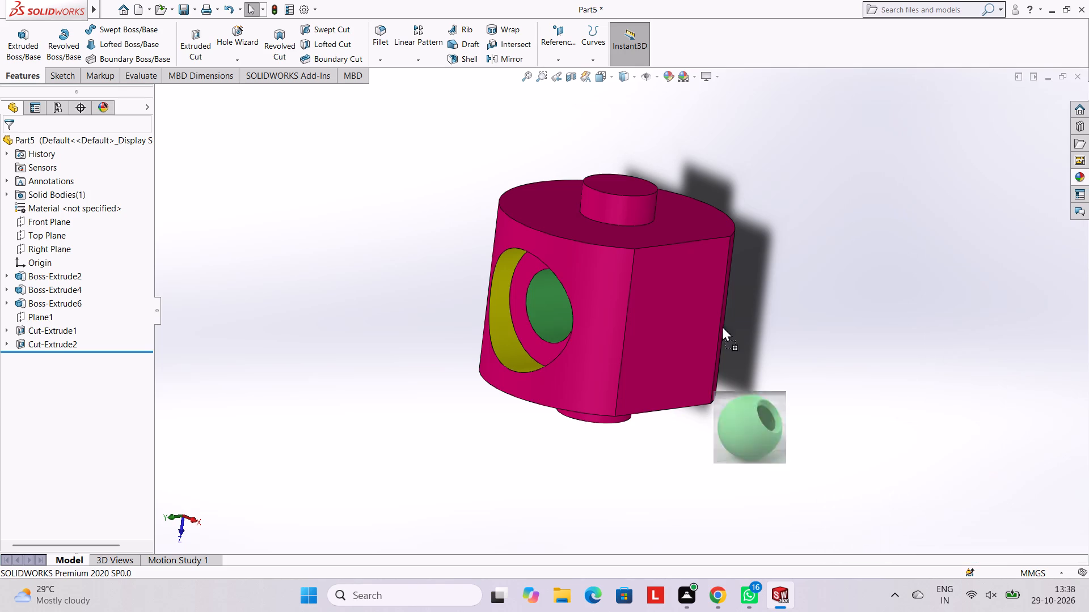
{"action": "left_click_drag", "start_coordinate": [722, 326], "coordinate": [626, 175]}
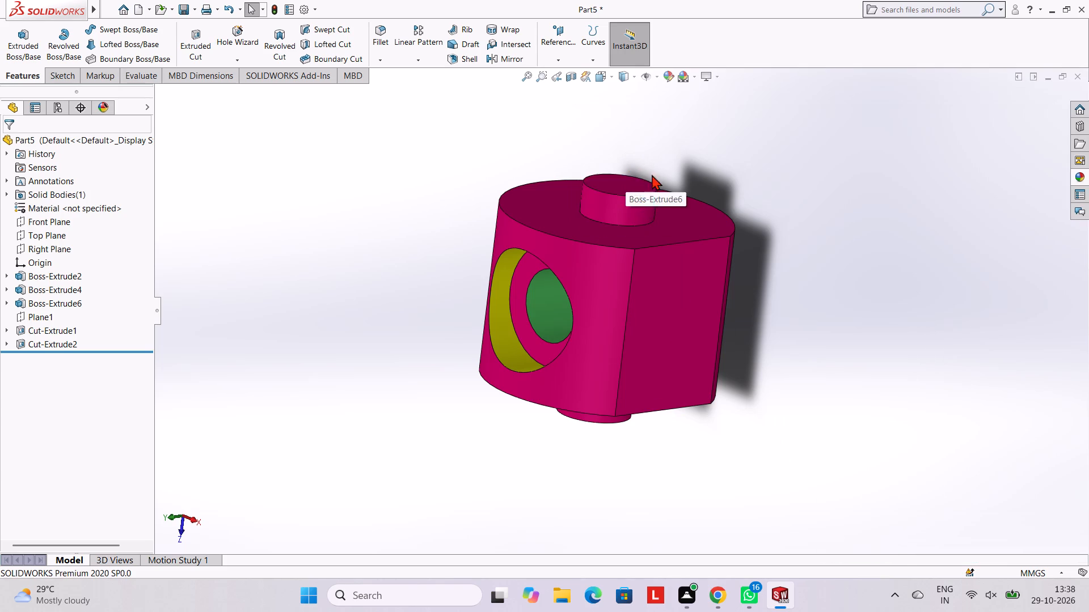
{"action": "middle_click_drag", "start_coordinate": [655, 178], "coordinate": [643, 252]}
{"action": "left_click", "coordinate": [1087, 176]}
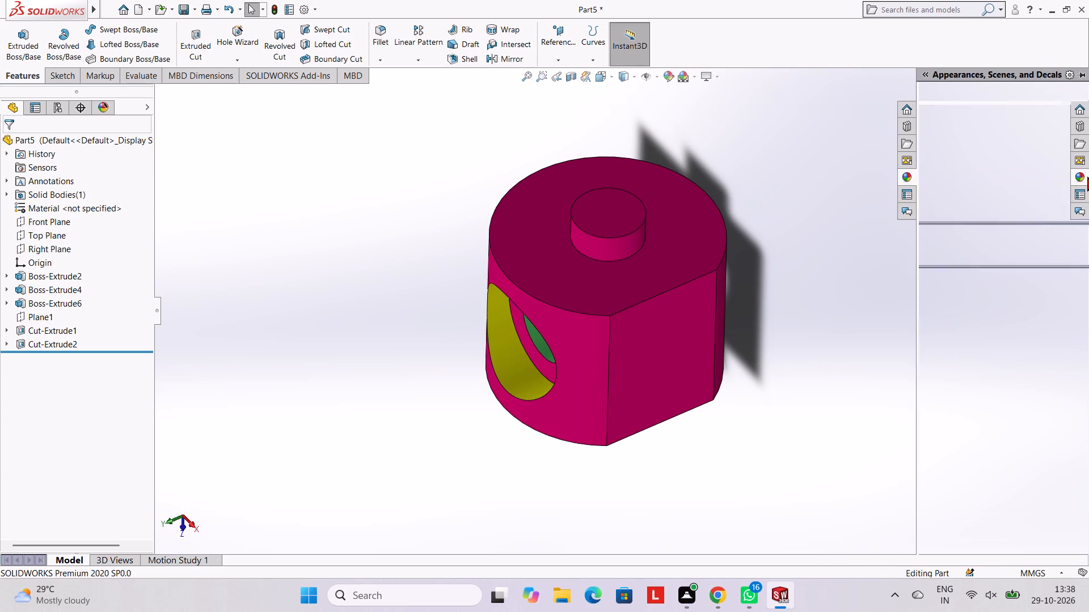
{"action": "left_click_drag", "start_coordinate": [970, 507], "coordinate": [615, 200]}
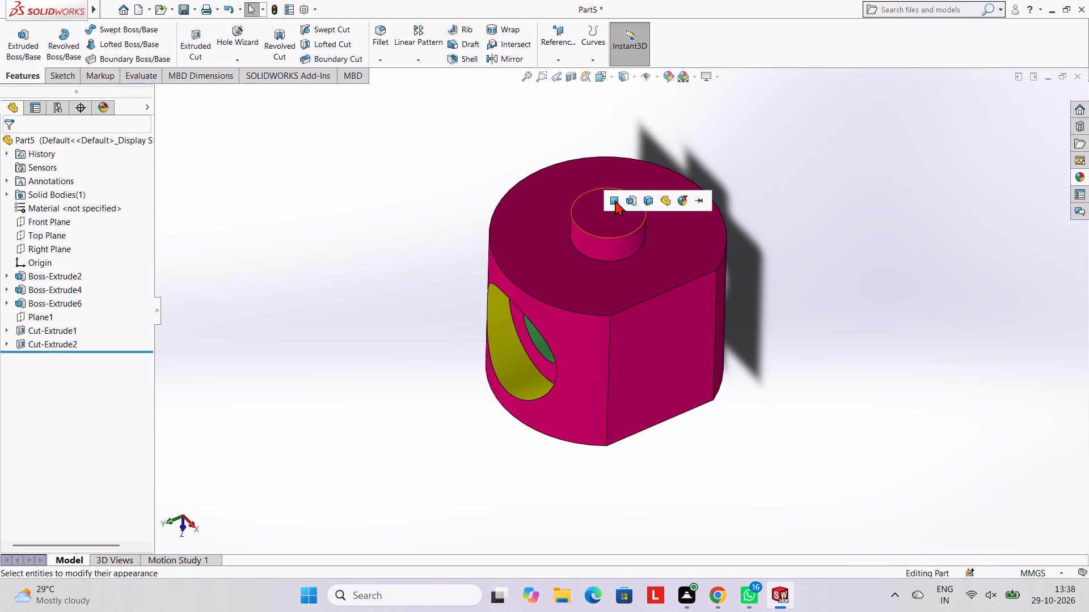
{"action": "left_click", "coordinate": [632, 201]}
Apply the solid Green appearance to the boss feature on the body's opposite end.
{"action": "middle_click_drag", "start_coordinate": [776, 360], "coordinate": [747, 193]}
{"action": "middle_click_drag", "start_coordinate": [699, 364], "coordinate": [685, 229]}
{"action": "scroll", "coordinate": [584, 339], "scroll_direction": "down", "scroll_amount": 3}
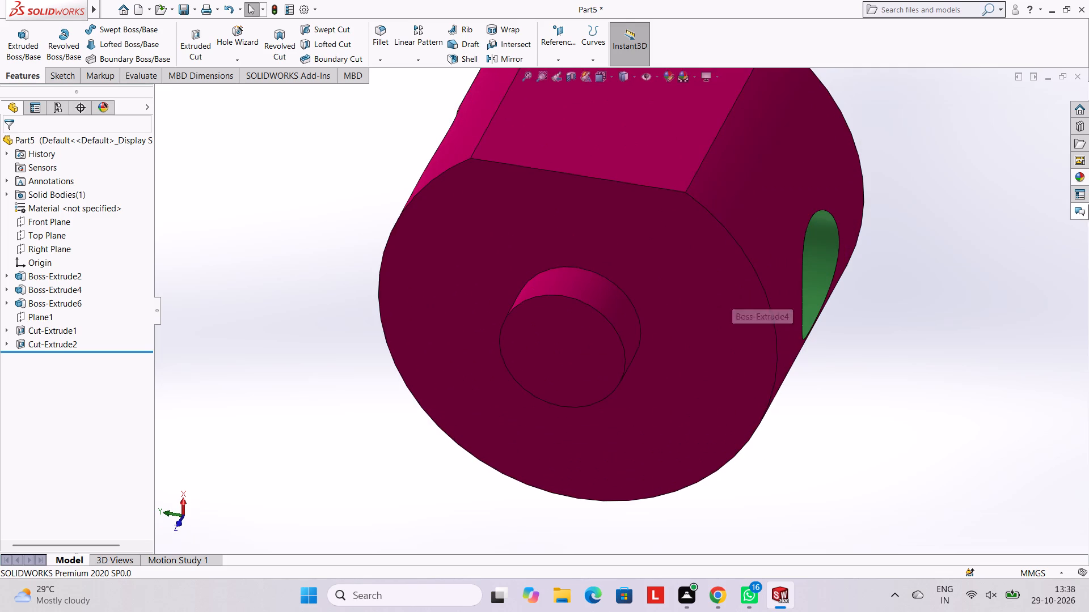
{"action": "left_click", "coordinate": [1083, 177]}
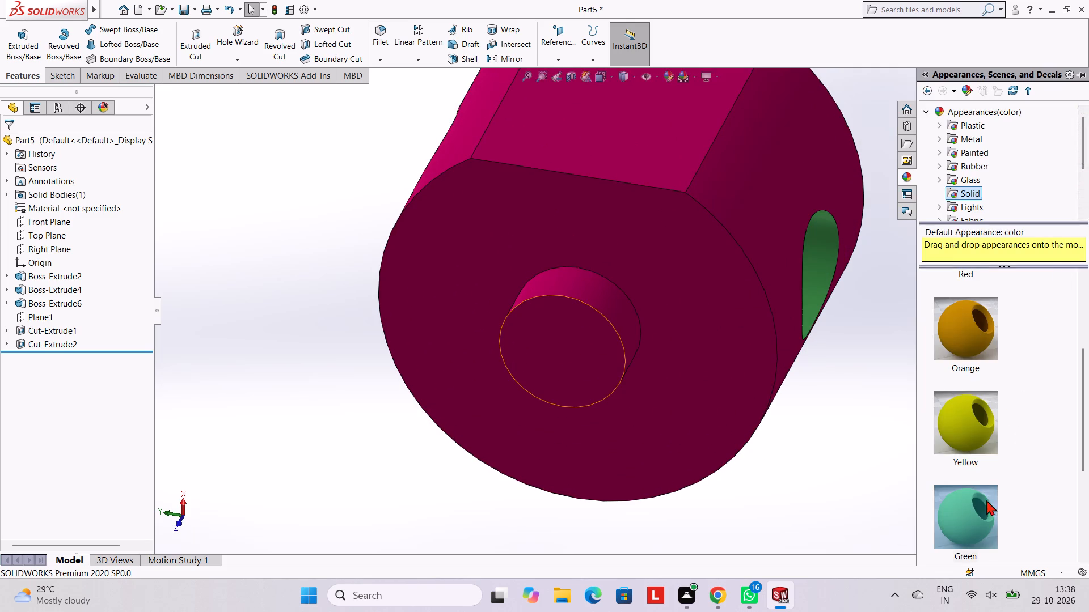
{"action": "left_click_drag", "start_coordinate": [986, 500], "coordinate": [601, 325]}
{"action": "left_click", "coordinate": [601, 325]}
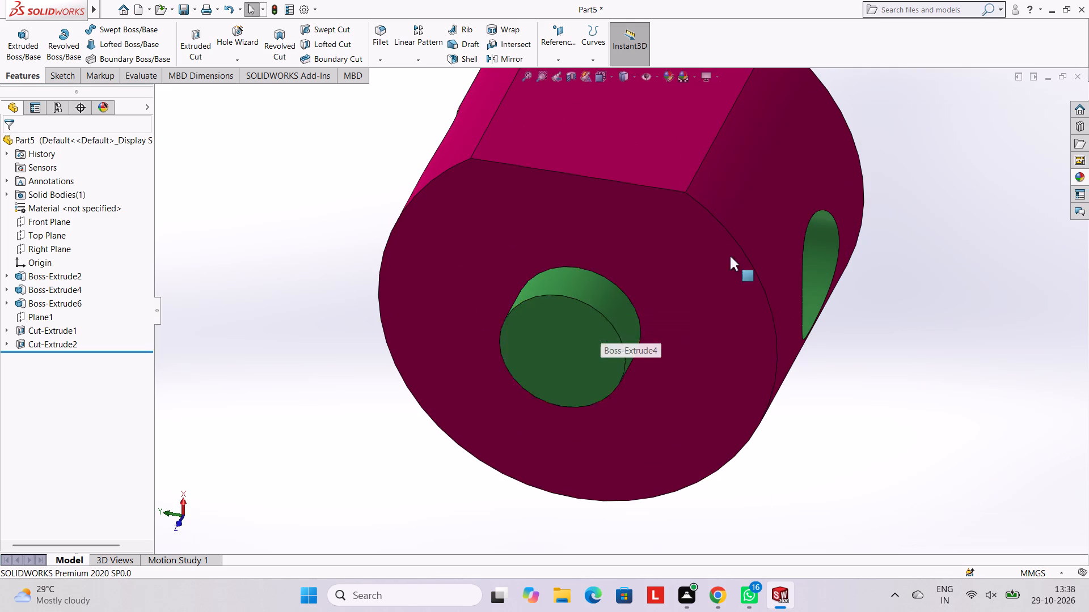
Examine the coloured body, bosses, pocket and cross hole from several angles, including straight on to the end faces.
{"action": "scroll", "coordinate": [730, 252], "scroll_direction": "up", "scroll_amount": 4}
{"action": "key", "text": "grave"}
{"action": "middle_click_drag", "start_coordinate": [719, 261], "coordinate": [742, 440]}
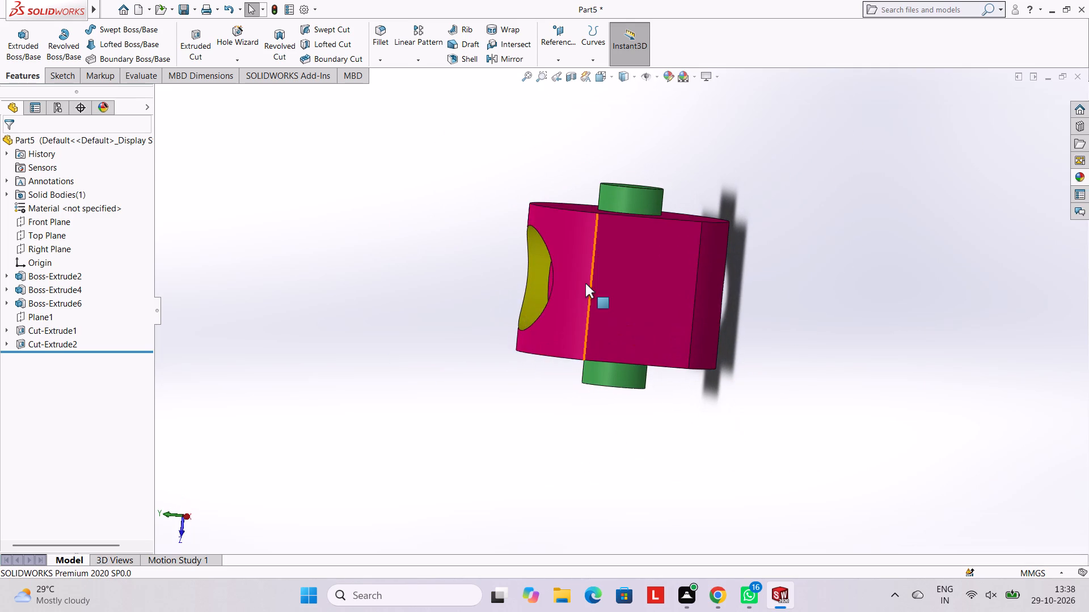
{"action": "middle_click_drag", "start_coordinate": [496, 254], "coordinate": [409, 344]}
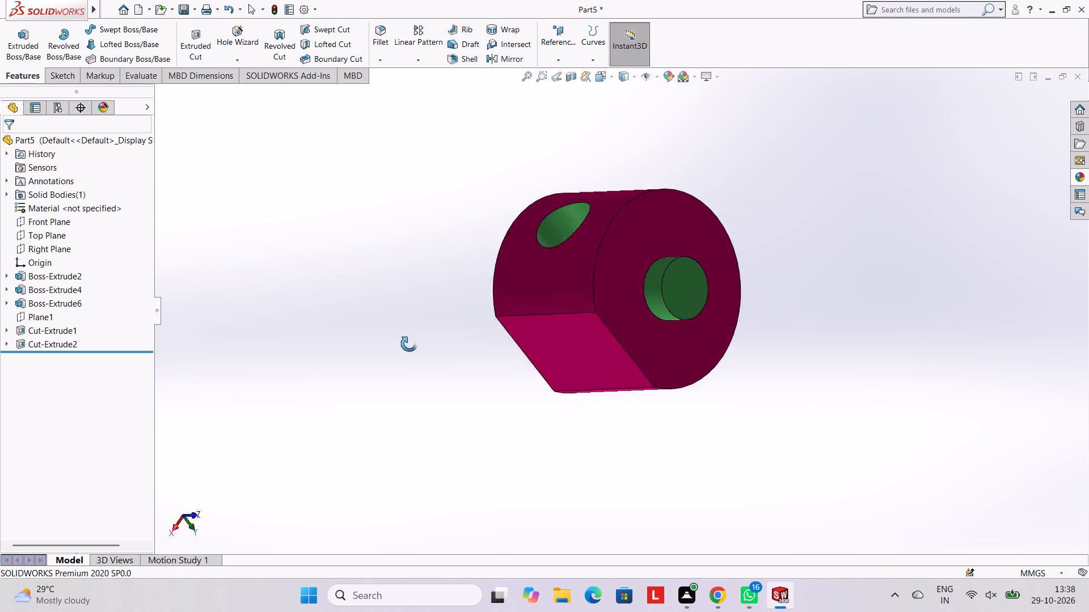
{"action": "middle_click_drag", "start_coordinate": [409, 344], "coordinate": [585, 228]}
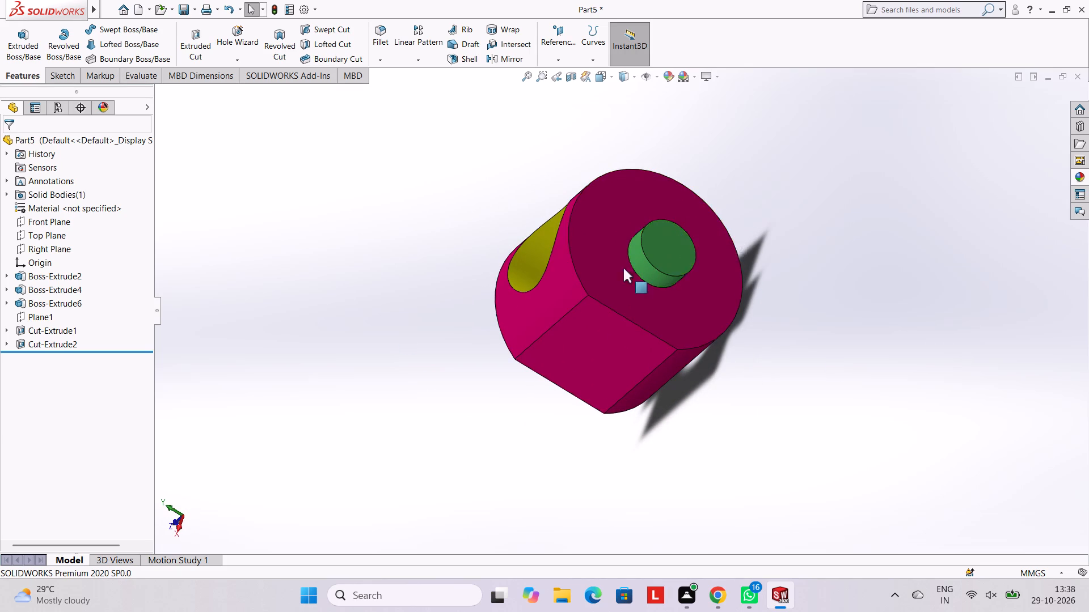
{"action": "scroll", "coordinate": [608, 260], "scroll_direction": "up", "scroll_amount": 3}
{"action": "middle_click_drag", "start_coordinate": [622, 281], "coordinate": [694, 448]}
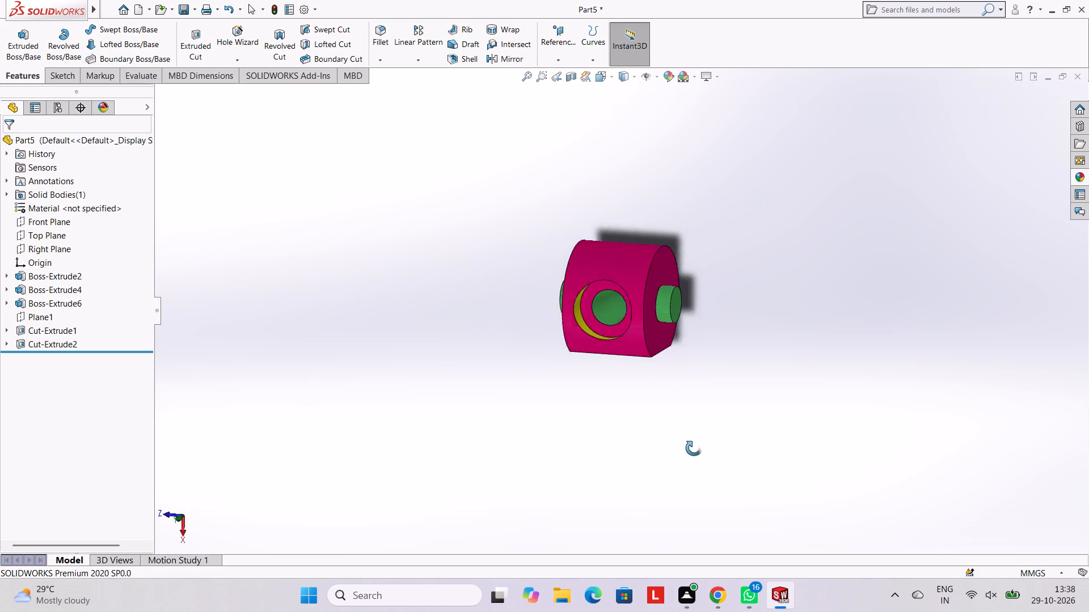
{"action": "middle_click_drag", "start_coordinate": [694, 448], "coordinate": [617, 394]}
{"action": "scroll", "coordinate": [619, 263], "scroll_direction": "up", "scroll_amount": 2}
{"action": "scroll", "coordinate": [623, 288], "scroll_direction": "down", "scroll_amount": 7}
{"action": "middle_click_drag", "start_coordinate": [626, 294], "coordinate": [649, 303]}
{"action": "scroll", "coordinate": [520, 266], "scroll_direction": "down", "scroll_amount": 2}
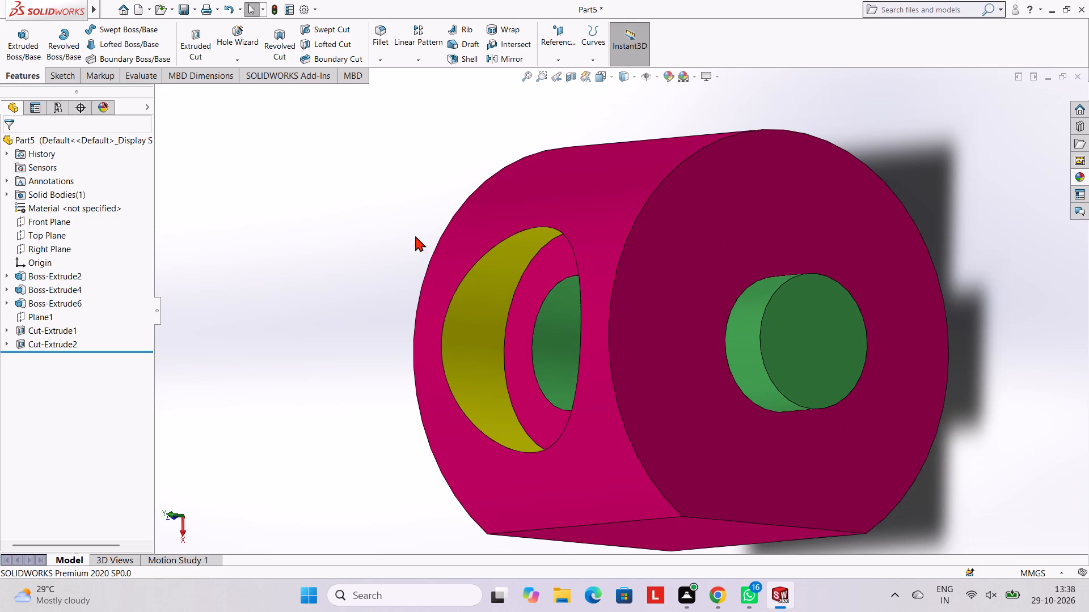
{"action": "scroll", "coordinate": [431, 273], "scroll_direction": "up", "scroll_amount": 3}
{"action": "middle_click_drag", "start_coordinate": [651, 315], "coordinate": [636, 319]}
{"action": "scroll", "coordinate": [687, 354], "scroll_direction": "up", "scroll_amount": 1}
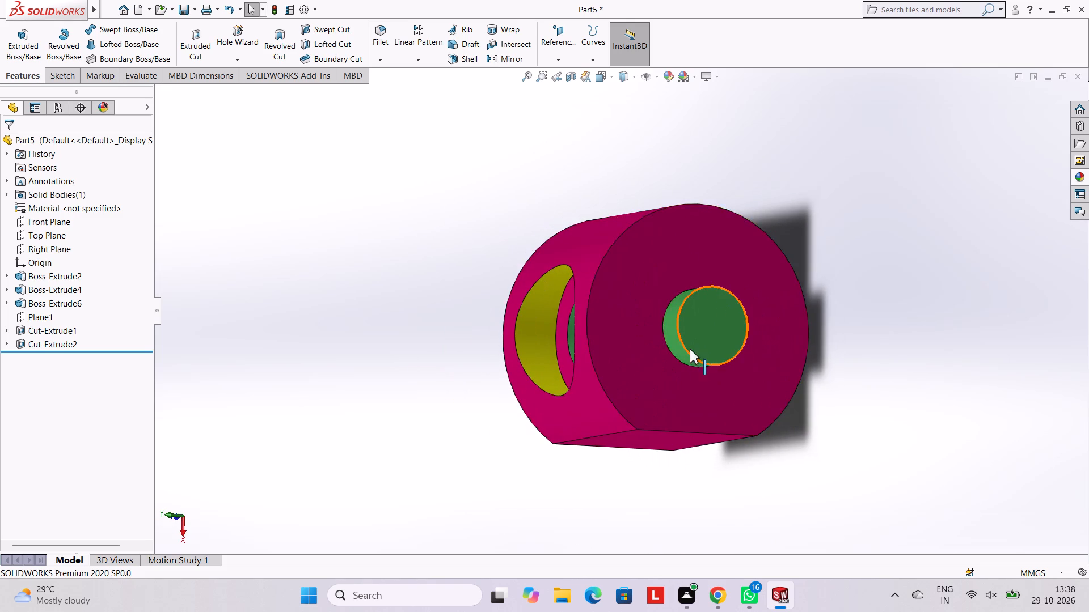
{"action": "middle_click_drag", "start_coordinate": [693, 340], "coordinate": [678, 287]}
{"action": "scroll", "coordinate": [723, 368], "scroll_direction": "up", "scroll_amount": 2}
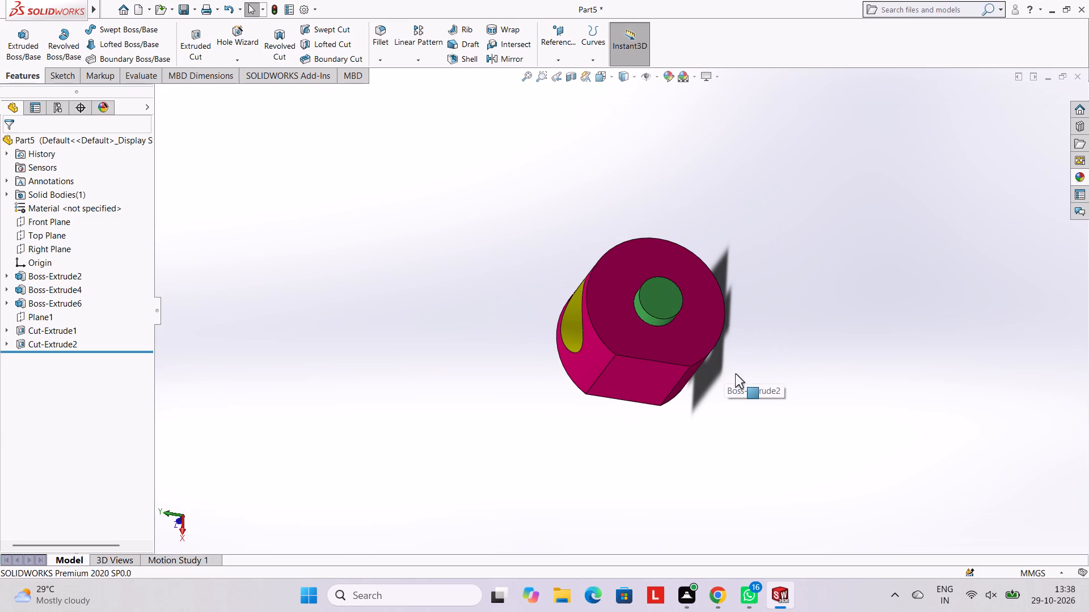
{"action": "key", "text": "ctrl+8"}
{"action": "key", "text": "ctrl+8"}
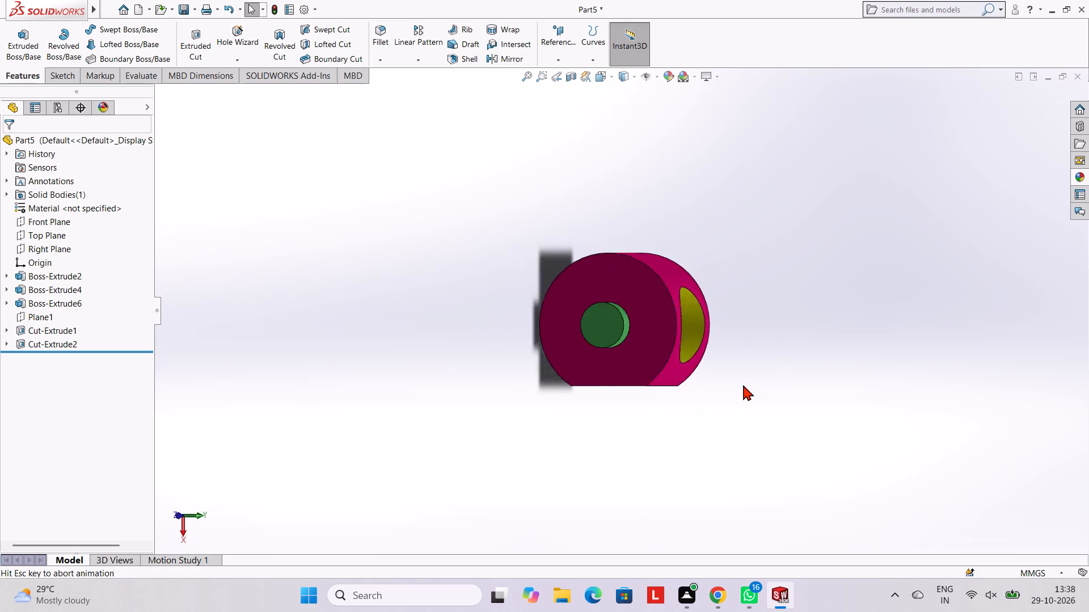
{"action": "key", "text": "ctrl+8"}
{"action": "key", "text": "ctrl+8"}
{"action": "key", "text": "ctrl+8"}
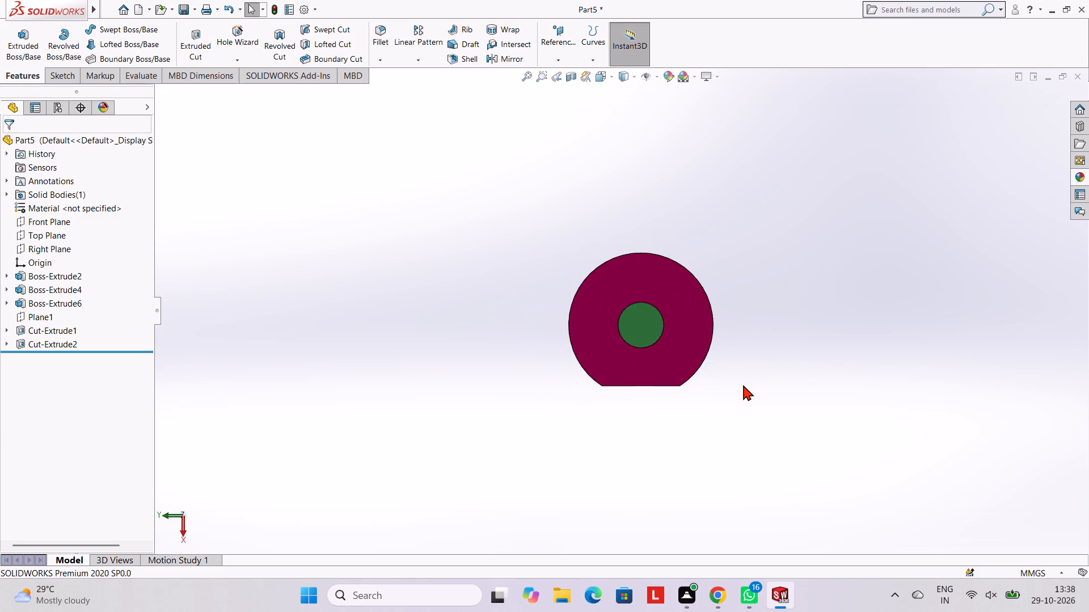
{"action": "key", "text": "ctrl+8"}
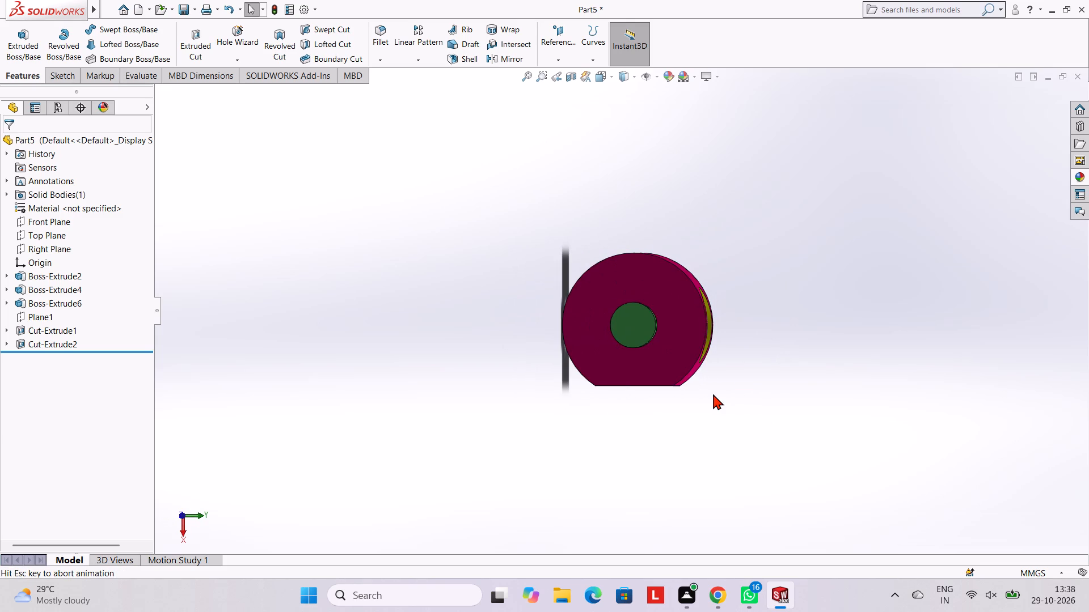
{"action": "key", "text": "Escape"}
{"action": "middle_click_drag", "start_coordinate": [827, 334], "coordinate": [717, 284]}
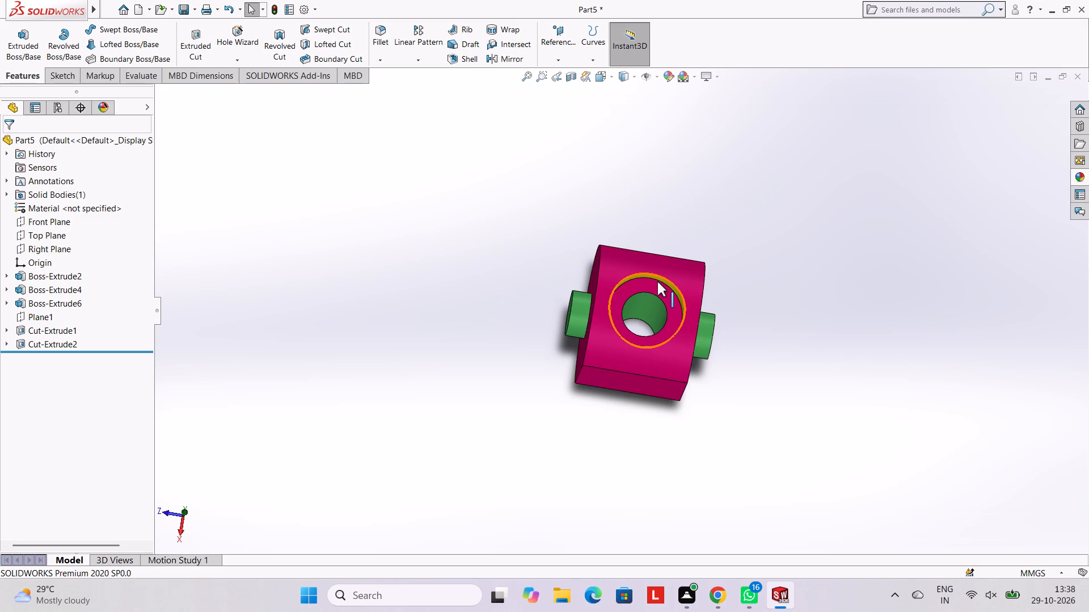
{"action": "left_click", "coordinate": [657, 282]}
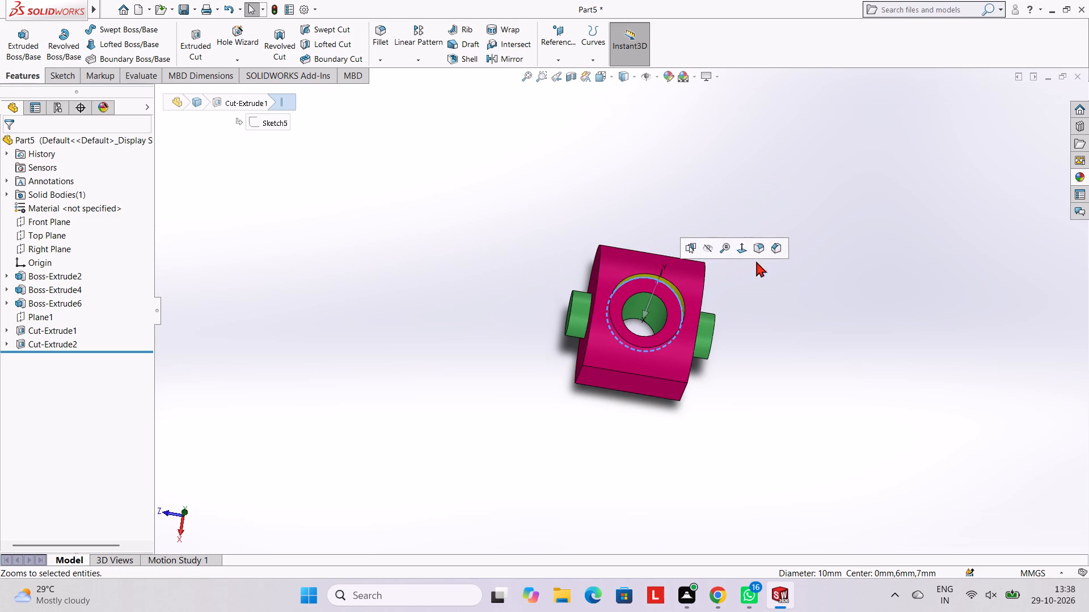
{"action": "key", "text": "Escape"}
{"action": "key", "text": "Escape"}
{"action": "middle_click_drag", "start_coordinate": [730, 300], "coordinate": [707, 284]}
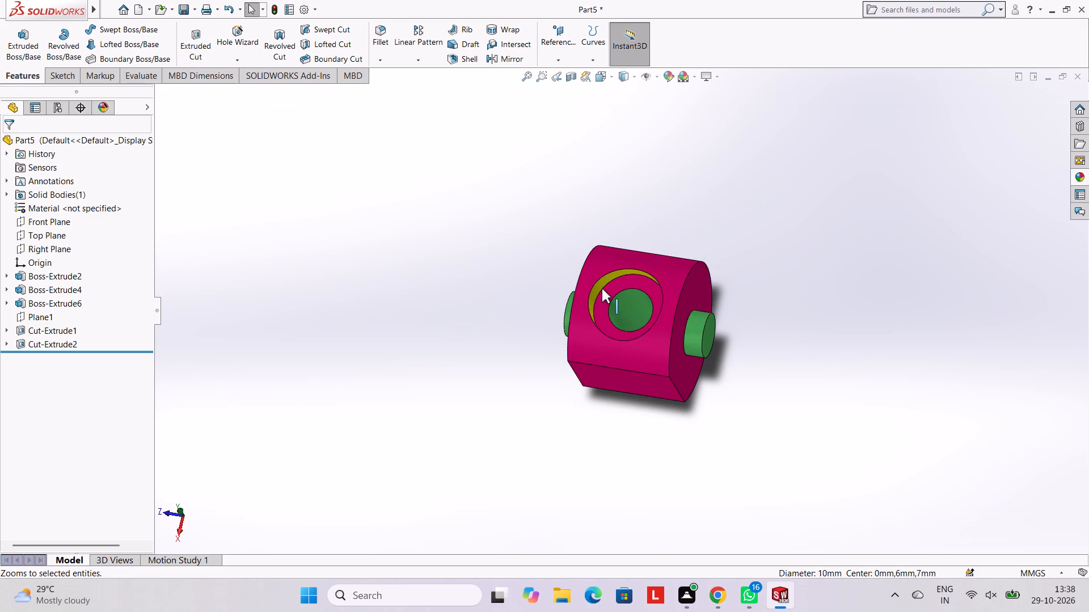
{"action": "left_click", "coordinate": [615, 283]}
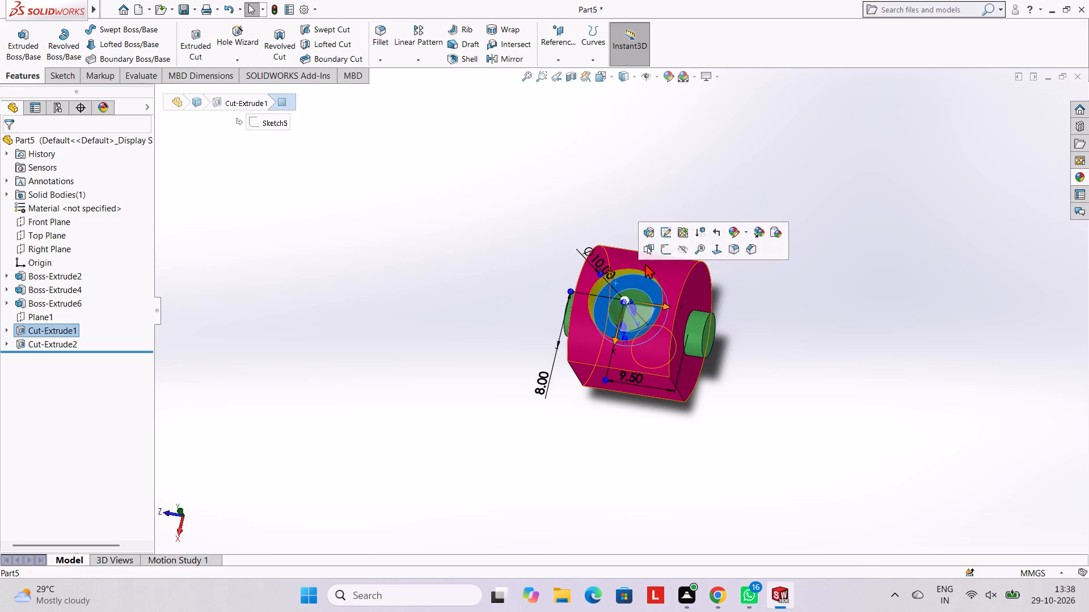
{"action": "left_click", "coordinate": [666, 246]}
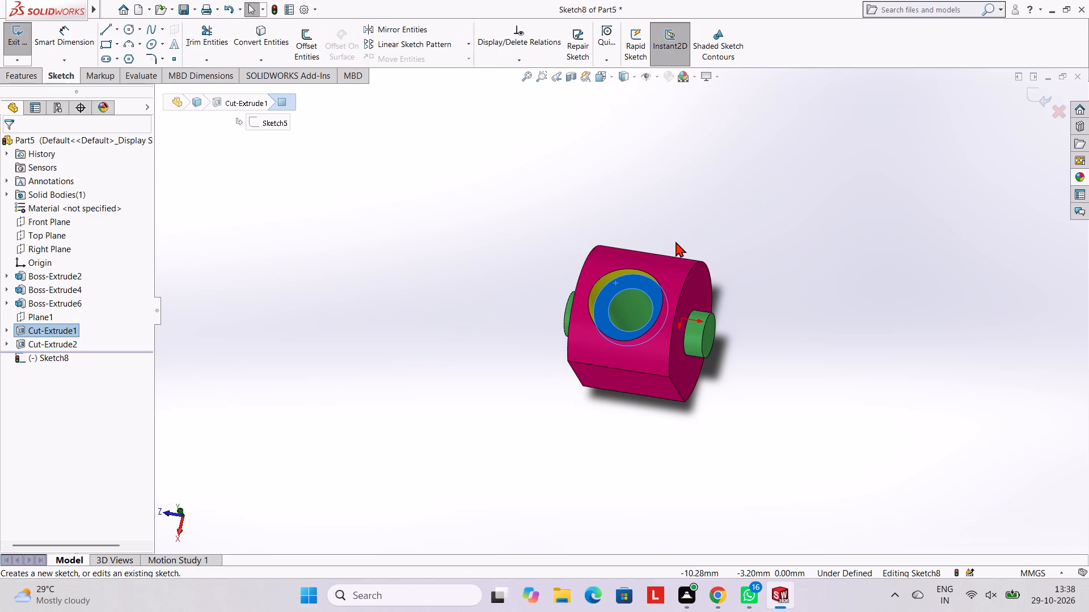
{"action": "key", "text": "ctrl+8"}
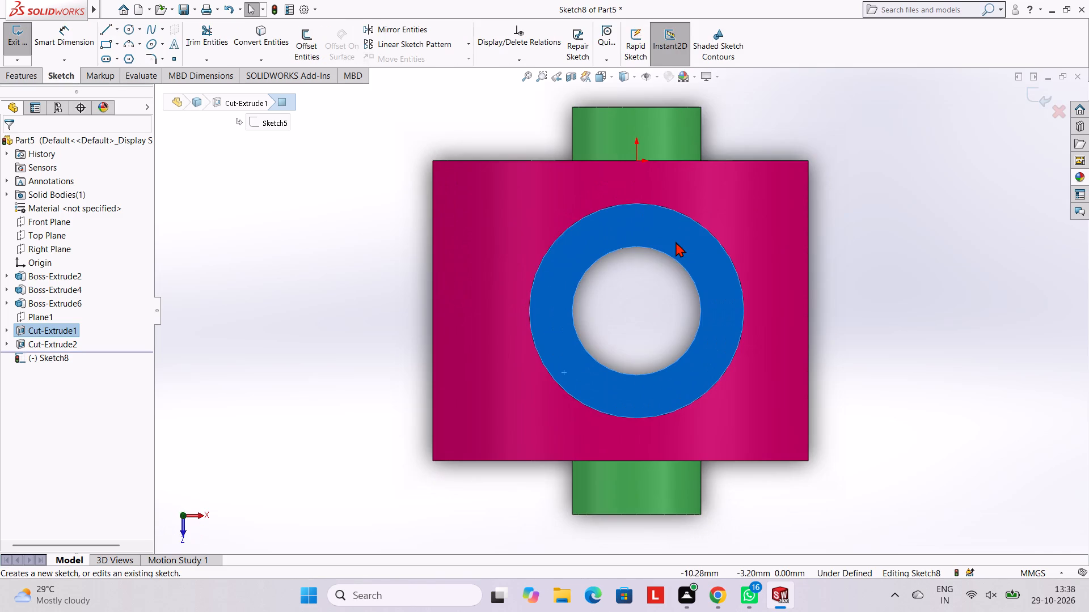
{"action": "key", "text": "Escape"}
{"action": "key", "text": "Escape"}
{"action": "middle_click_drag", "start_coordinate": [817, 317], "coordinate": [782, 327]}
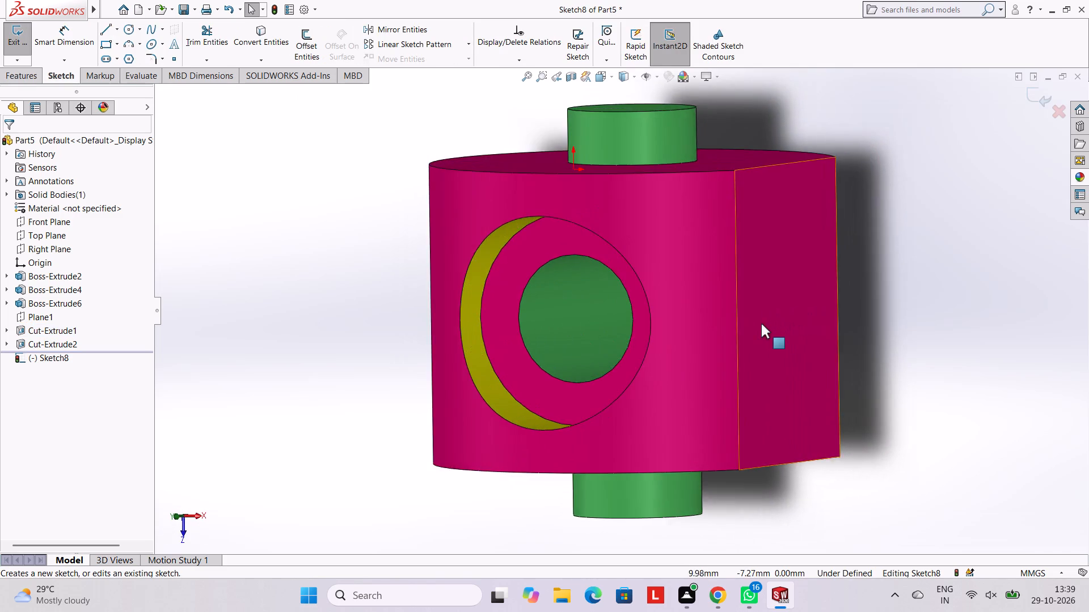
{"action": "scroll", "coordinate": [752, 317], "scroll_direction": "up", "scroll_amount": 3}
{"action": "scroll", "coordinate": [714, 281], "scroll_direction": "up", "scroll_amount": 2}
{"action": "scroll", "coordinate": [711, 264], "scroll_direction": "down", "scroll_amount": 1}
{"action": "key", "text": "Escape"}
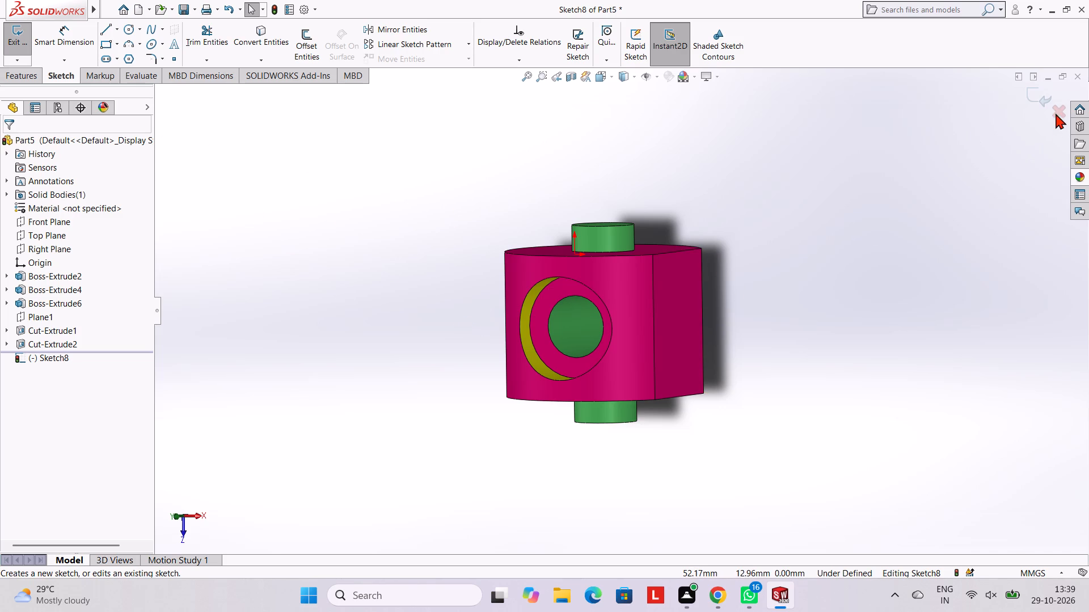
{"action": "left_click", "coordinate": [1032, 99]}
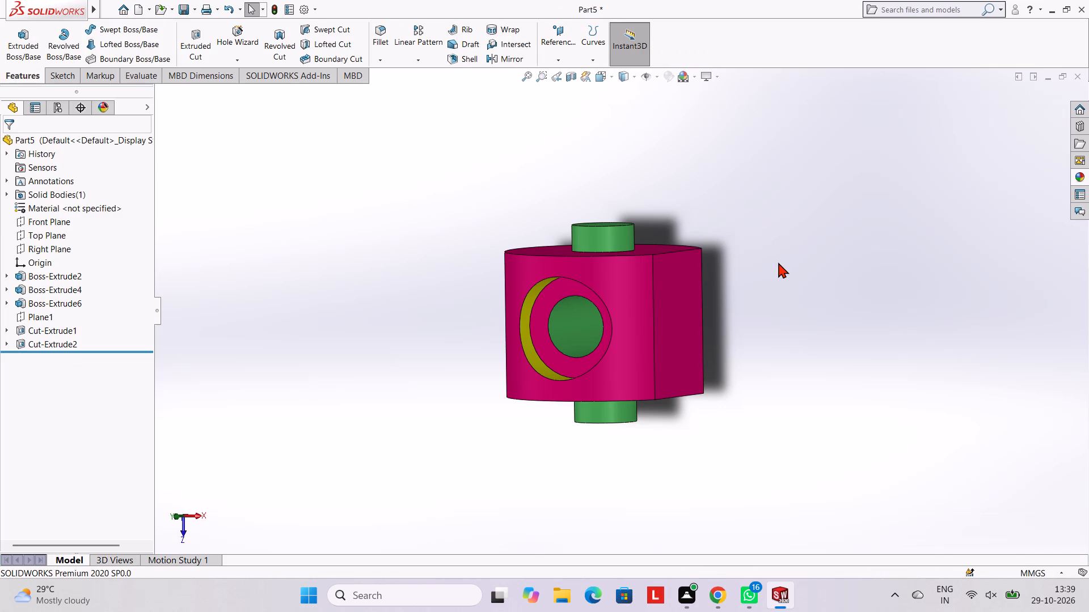
Save the part in the Documents folder under the name "cross drilled pivot bushing".
{"action": "key", "text": "ctrl+s"}
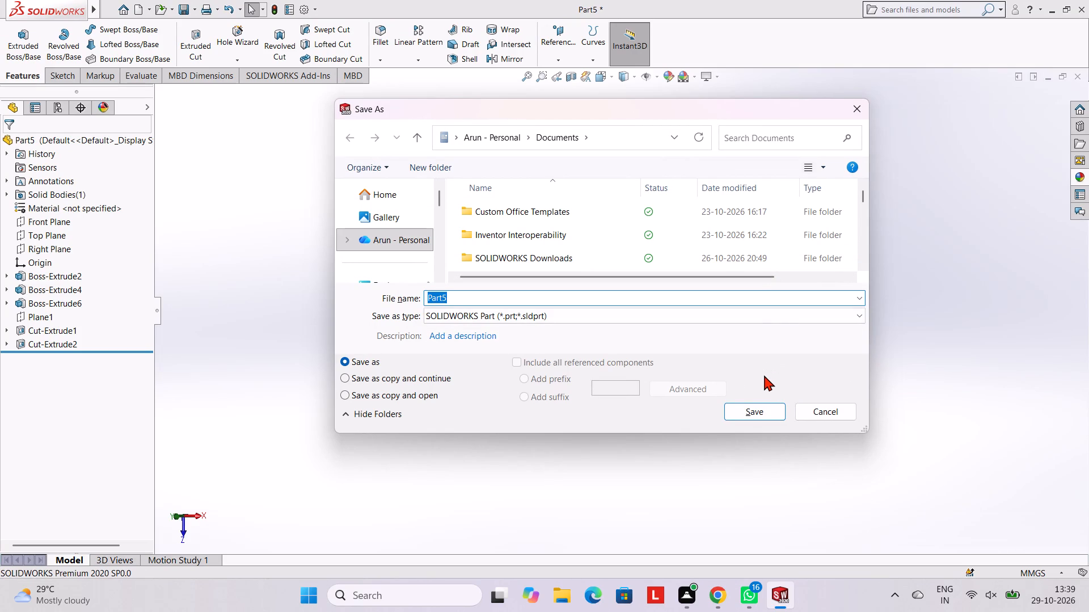
{"action": "type", "text": "ce"}
{"action": "key", "text": "BackSpace"}
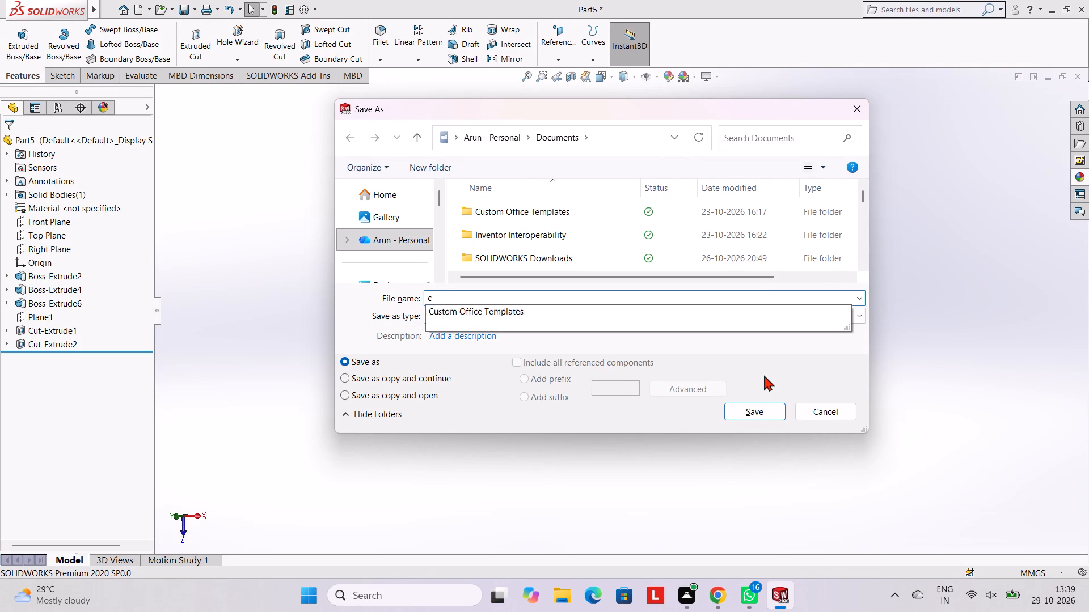
{"action": "type", "text": "ross"}
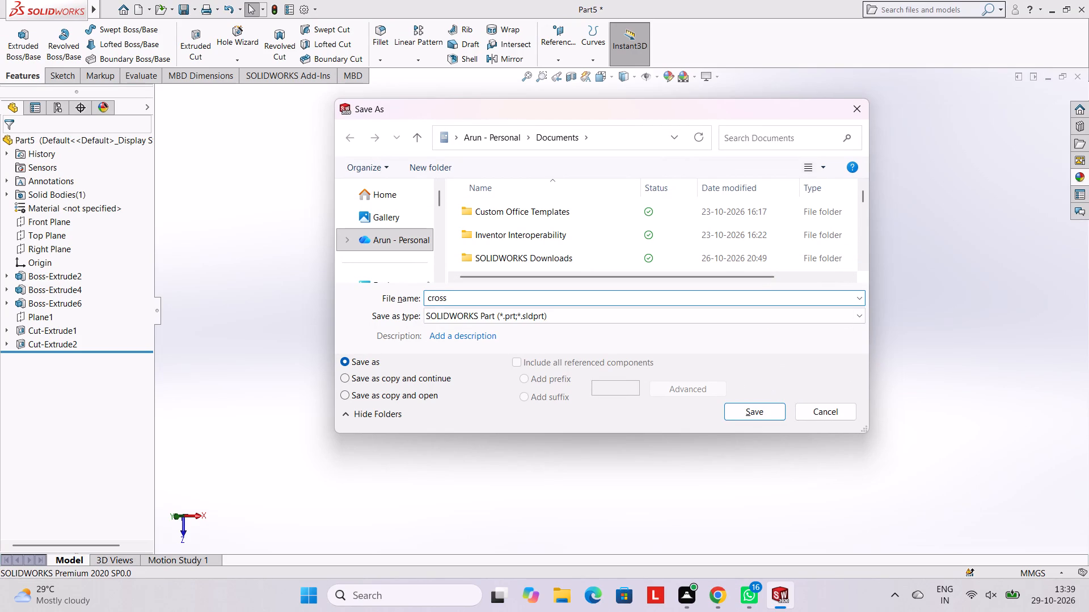
{"action": "key", "text": "space"}
{"action": "type", "text": "dri"}
{"action": "type", "text": "lled"}
{"action": "key", "text": "space"}
{"action": "type", "text": "pivot b"}
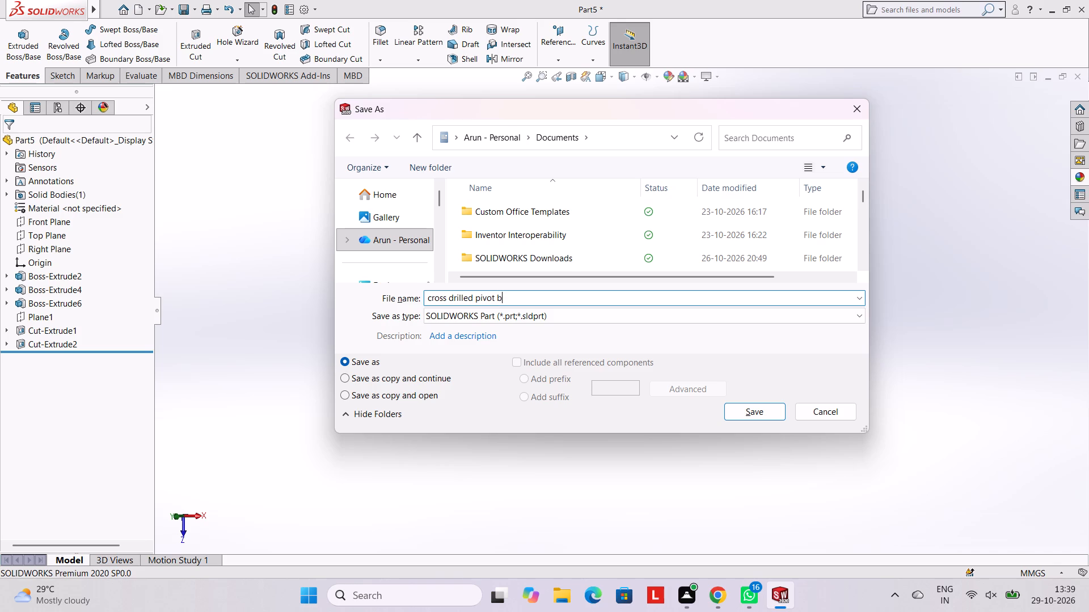
{"action": "type", "text": "ushing"}
{"action": "key", "text": "space"}
{"action": "left_click", "coordinate": [761, 409]}
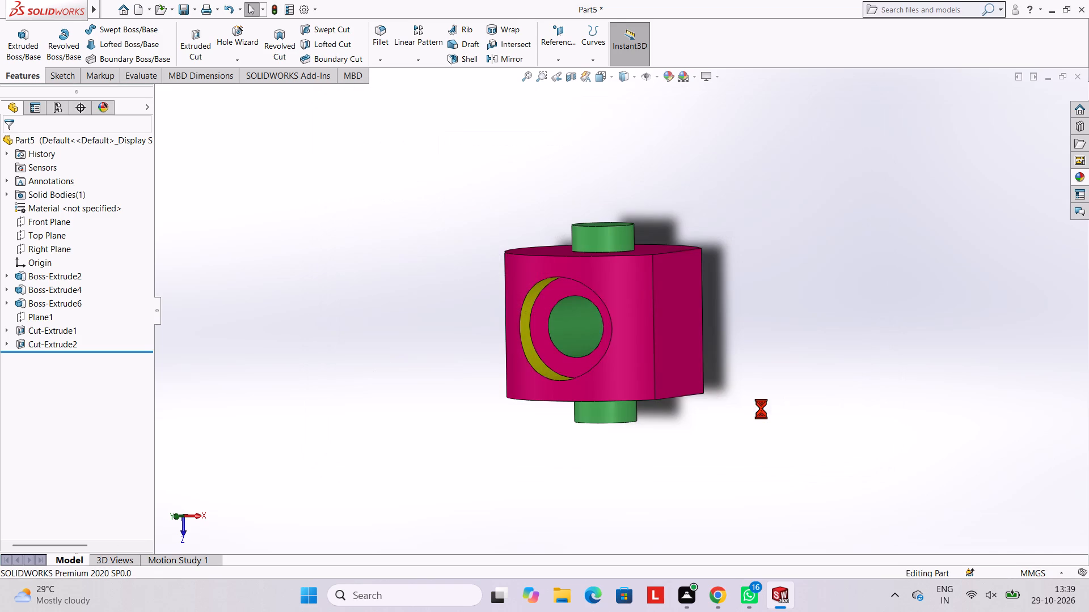
Save a copy of the part as an Adobe Portable Document Format (*.pdf) file in Documents, keeping the same name.
{"action": "left_click", "coordinate": [192, 11]}
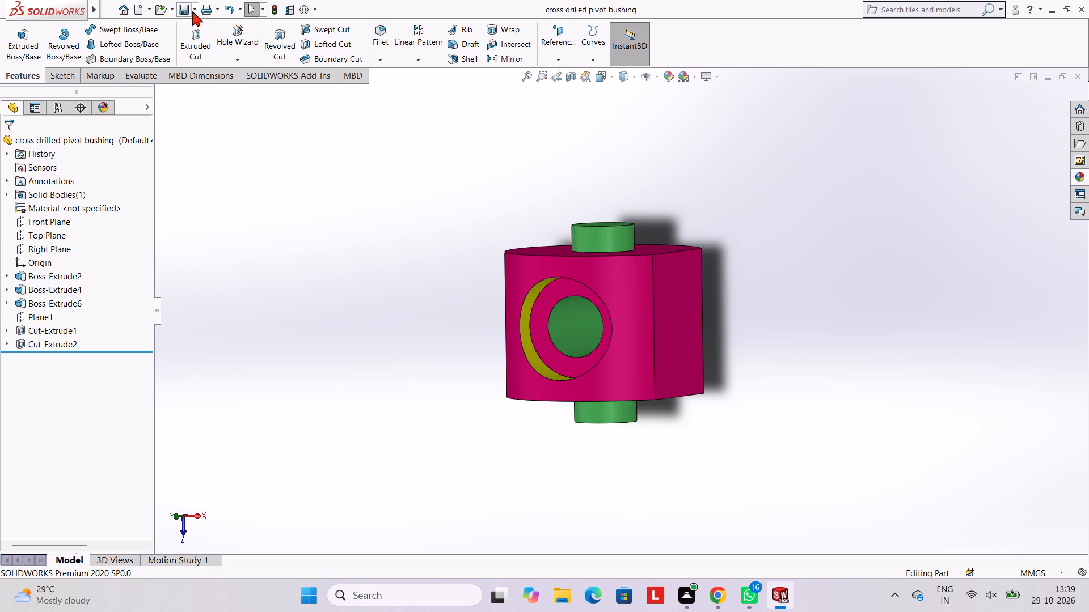
{"action": "left_click", "coordinate": [197, 32]}
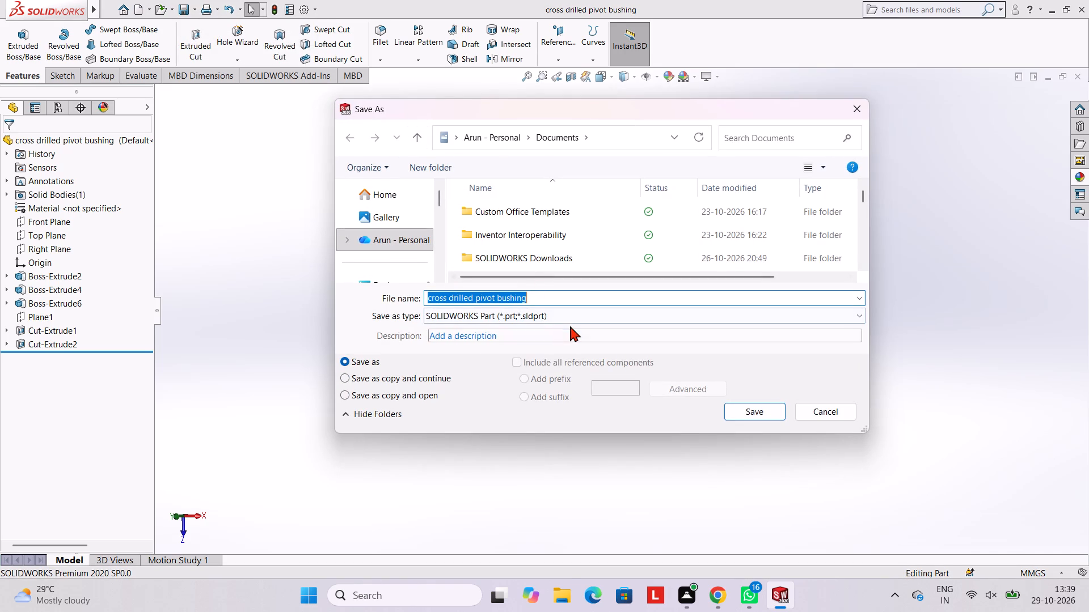
{"action": "left_click", "coordinate": [575, 318]}
{"action": "left_click", "coordinate": [556, 88]}
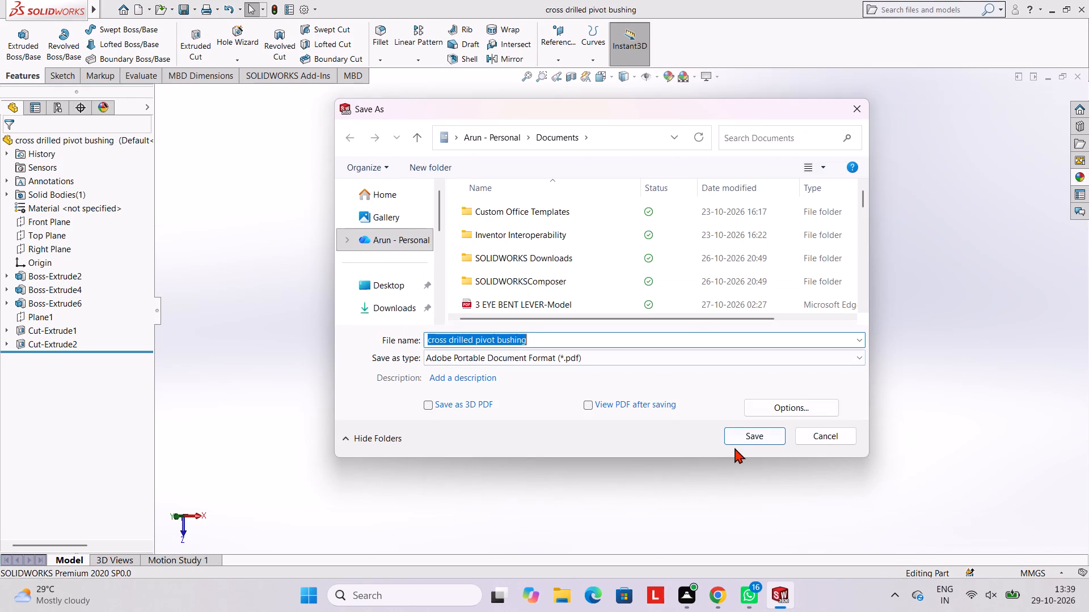
{"action": "left_click", "coordinate": [736, 441]}
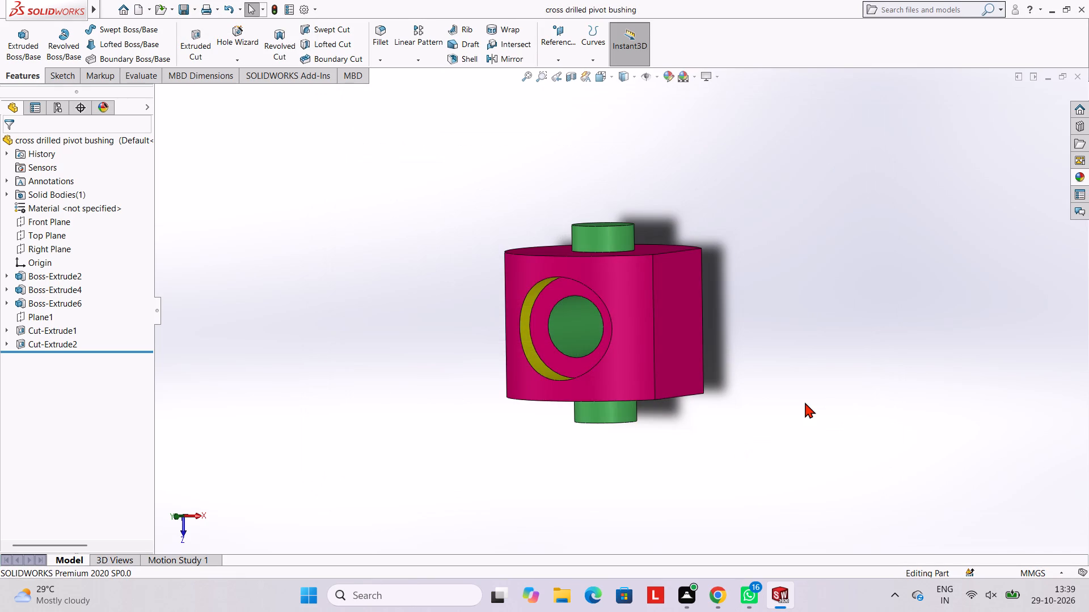